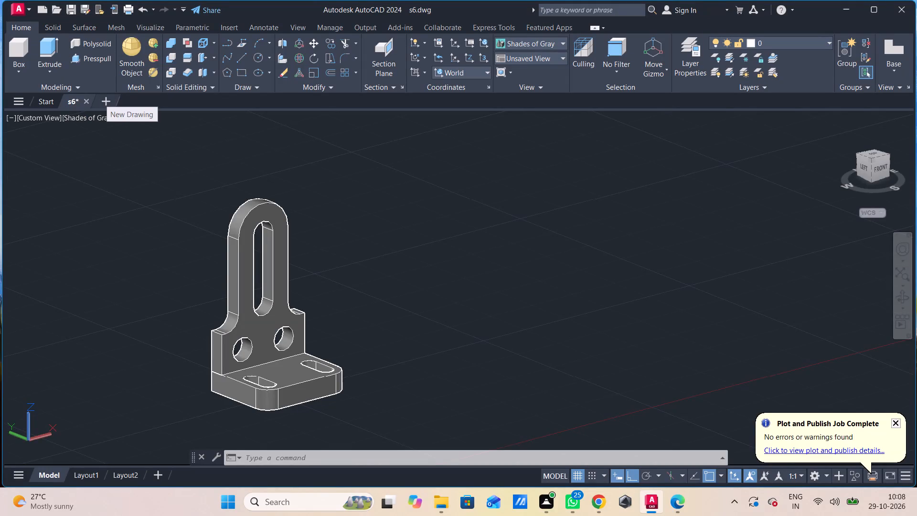
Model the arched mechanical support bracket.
Start a new drawing with the grid display and Ortho mode turned on.
left_click(107, 98)
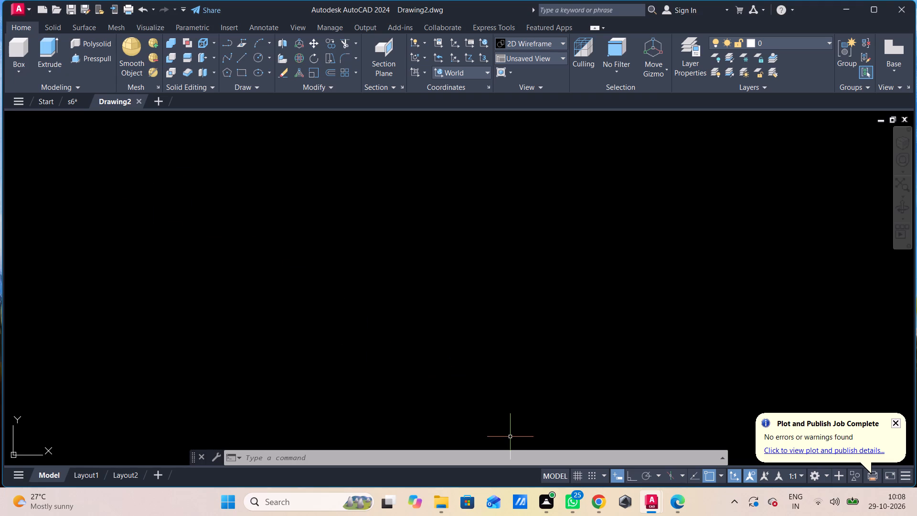
left_click(578, 474)
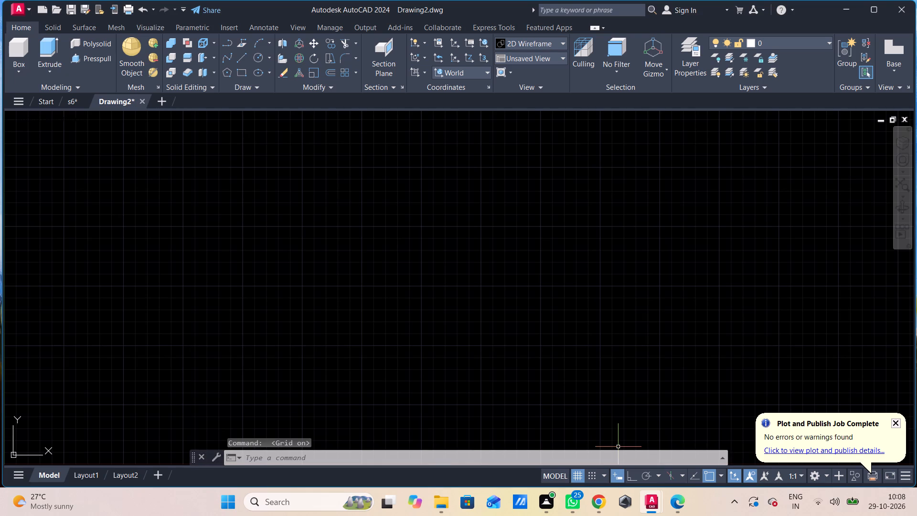
left_click(636, 475)
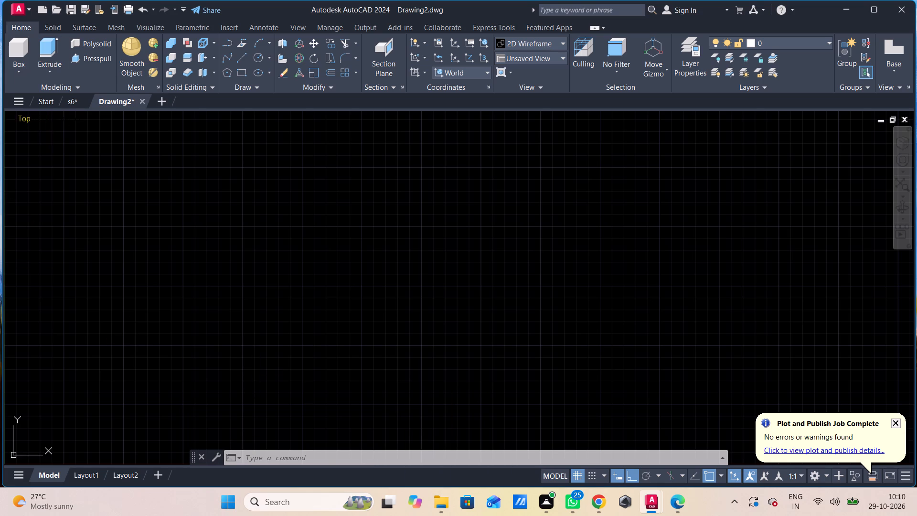
Set the new drawing to the Front view.
left_click(21, 118)
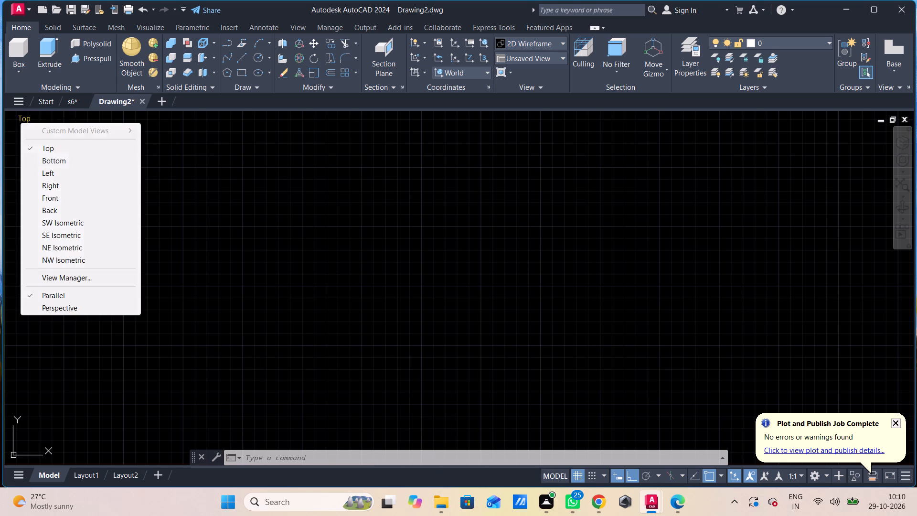
left_click(45, 201)
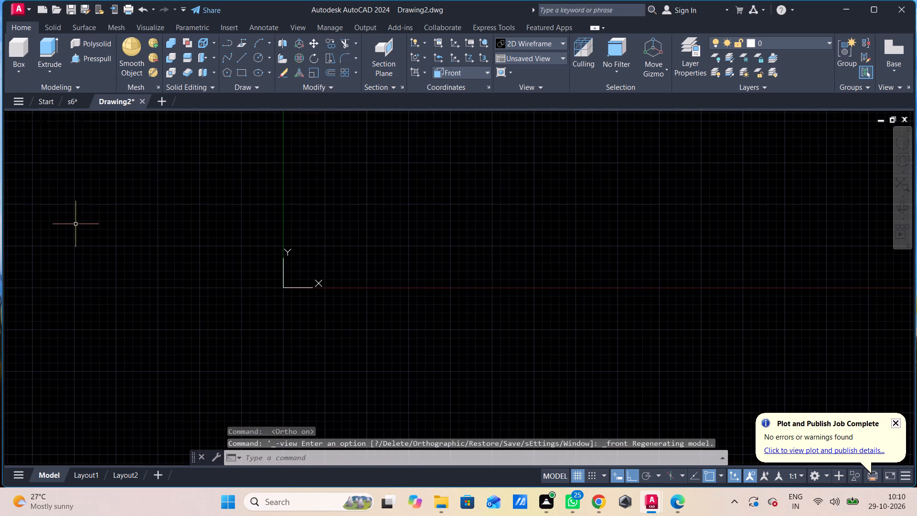
Draw a circle of radius 30 in an open area of the front plane.
middle_click_drag(532, 212, 350, 340)
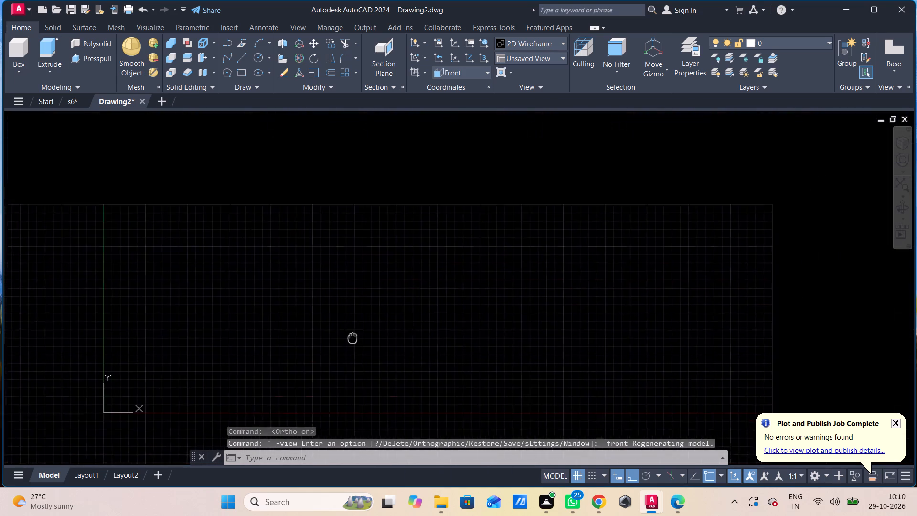
middle_click_drag(350, 340, 136, 421)
scroll(244, 373, "down", 1)
key("c")
key("space")
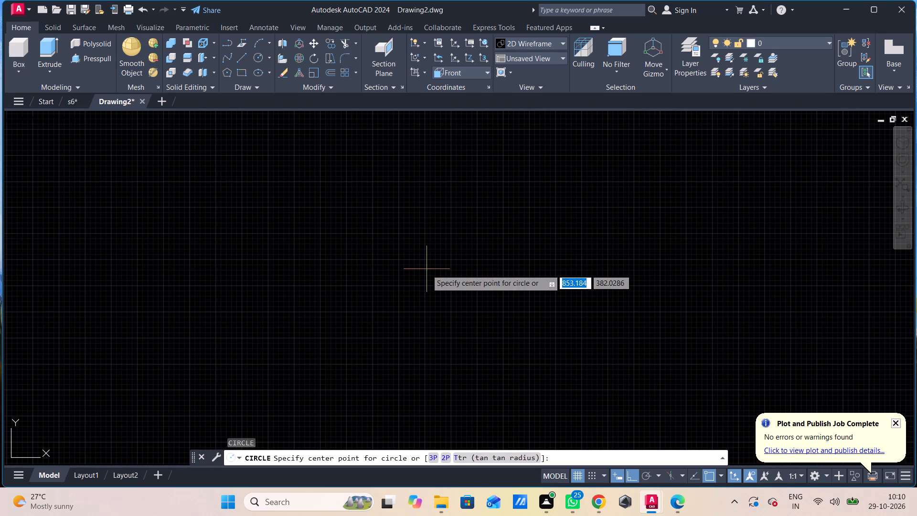
scroll(428, 248, "up", 1)
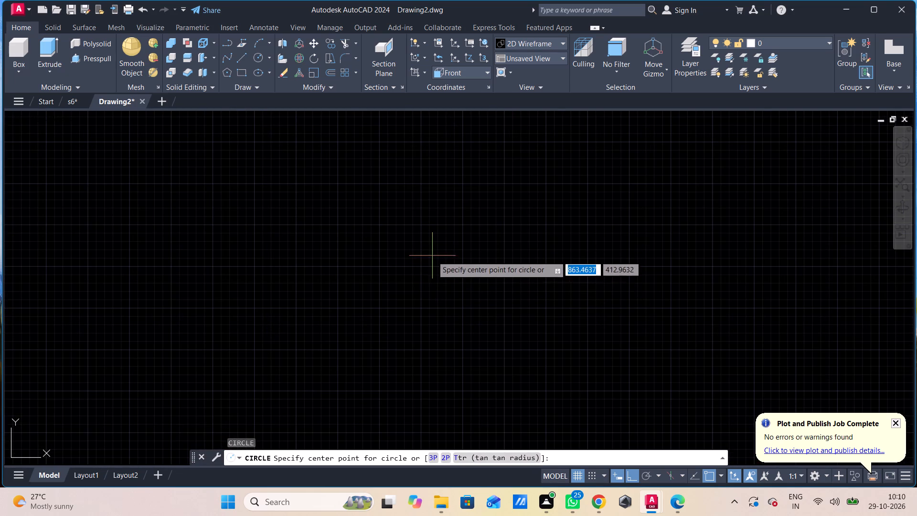
left_click(431, 253)
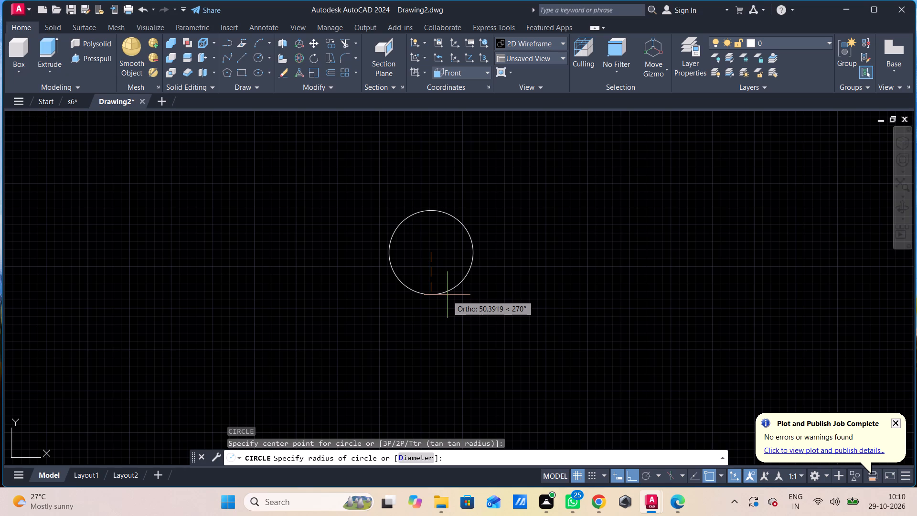
type("30")
key("Return")
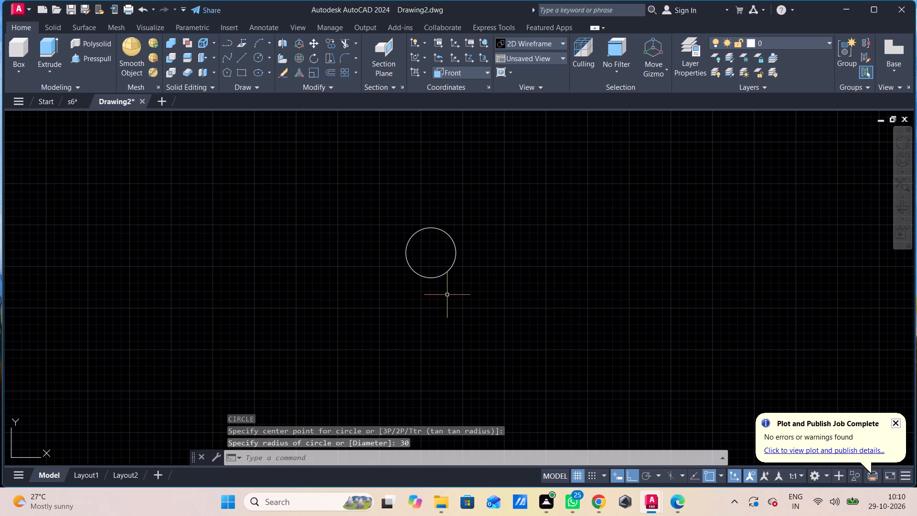
Draw a concentric circle of radius 20 inside the radius-30 circle.
key("space")
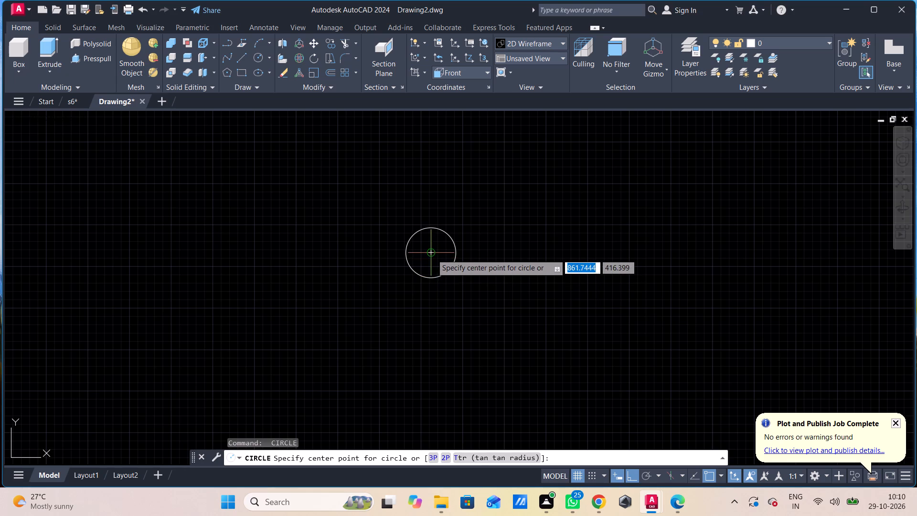
left_click(429, 253)
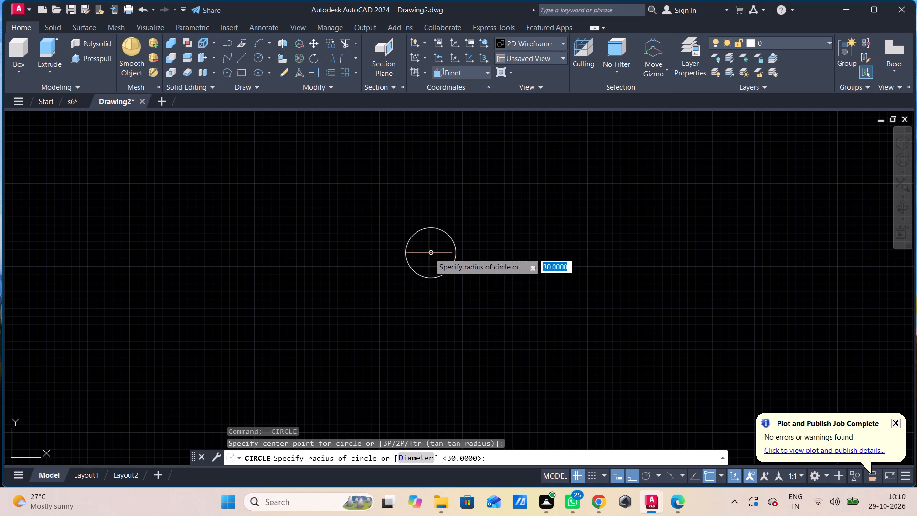
type("20")
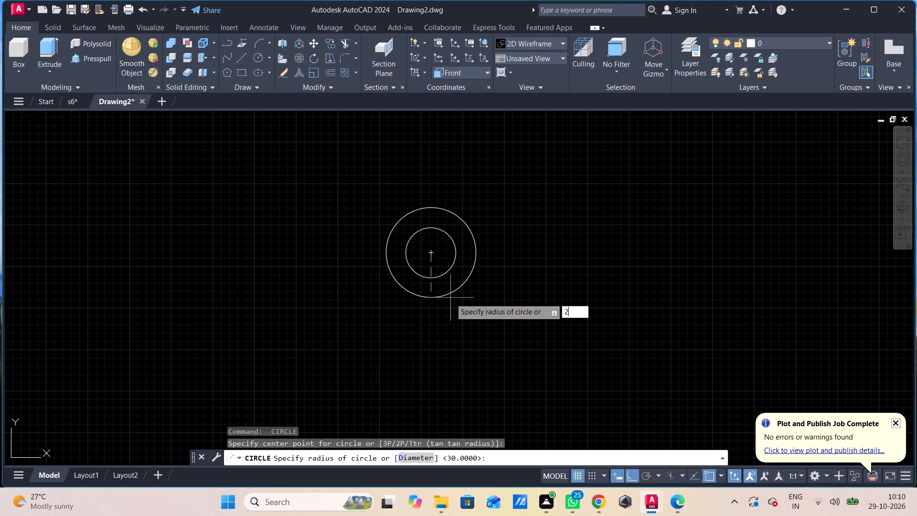
key("Return")
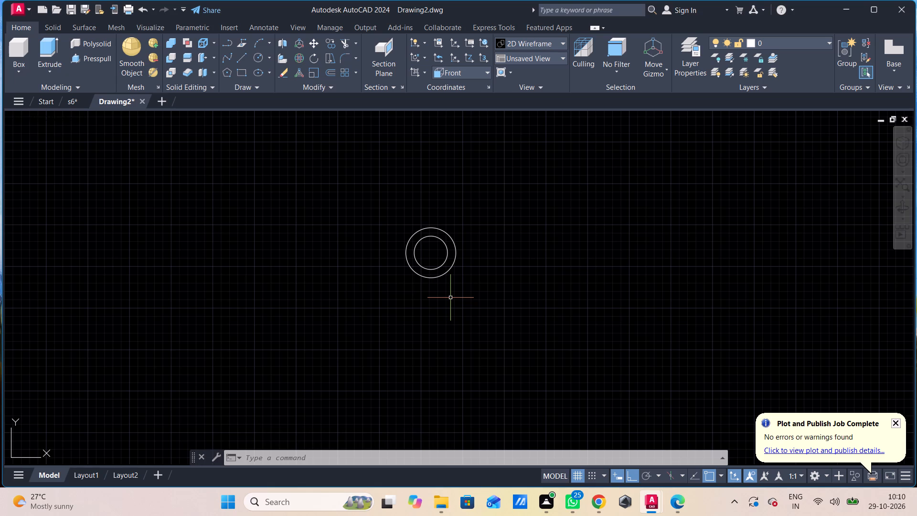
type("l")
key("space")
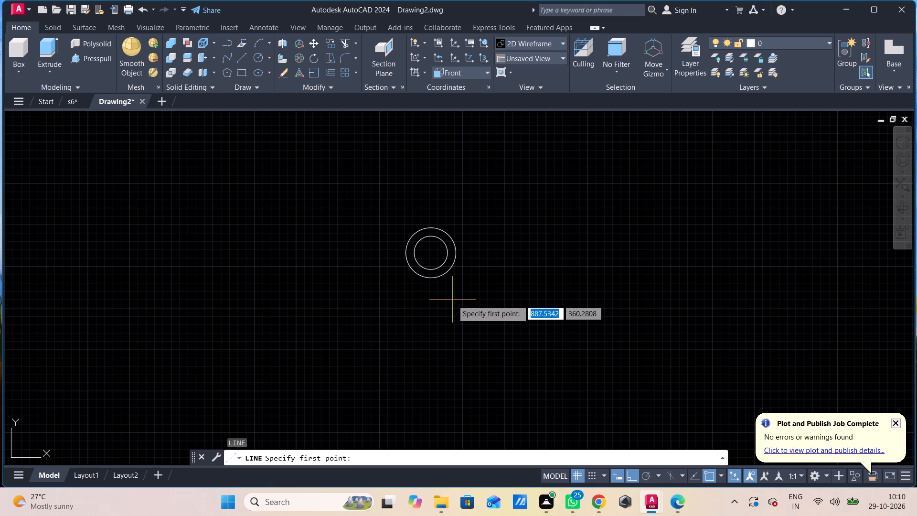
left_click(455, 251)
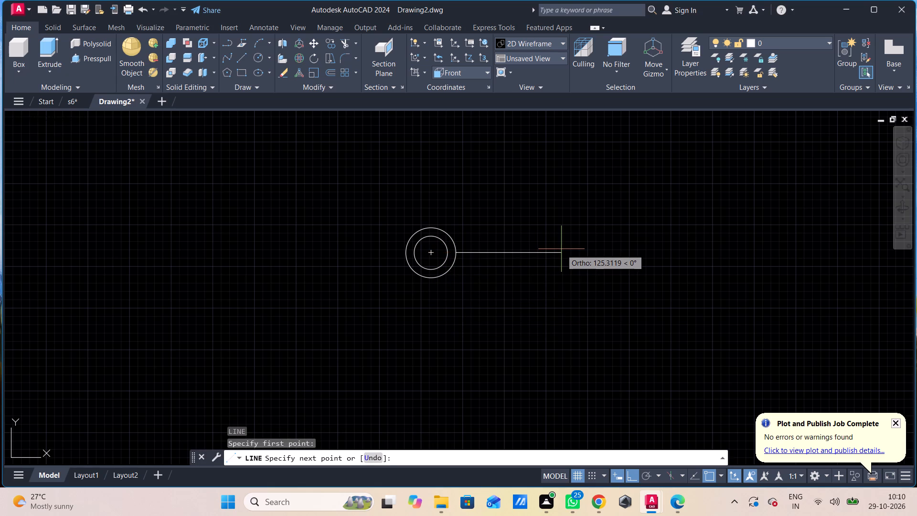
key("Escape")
Draw connected lines from the inner circle's right quadrant: 30 to the right, 10 up, and about 25 back left past the outer circle.
key("space")
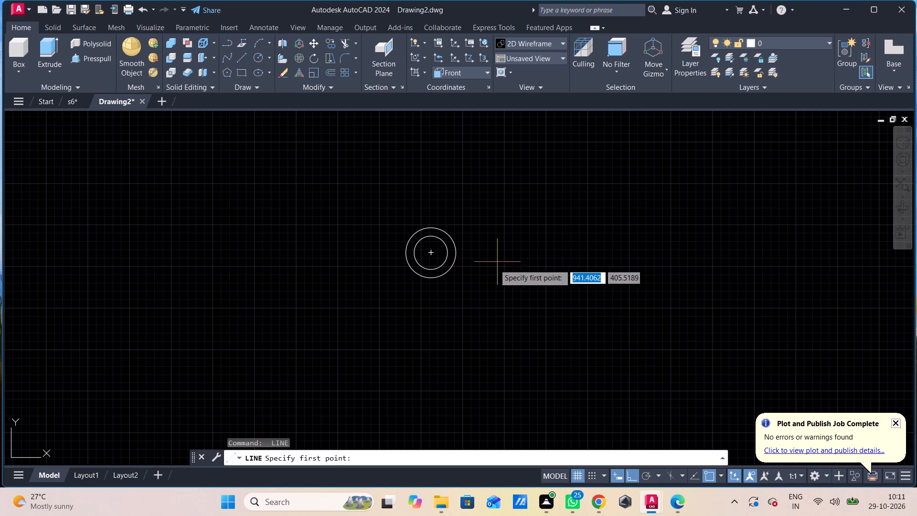
left_click(447, 257)
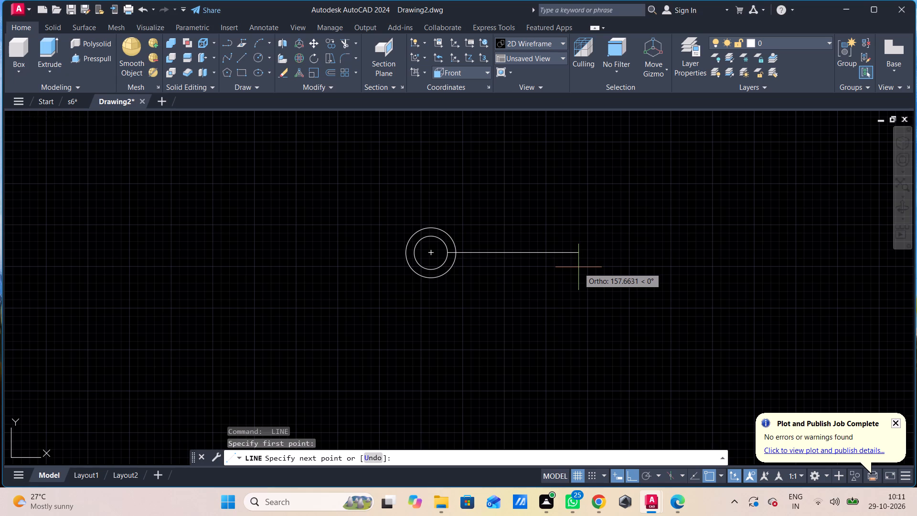
type("30")
key("Return")
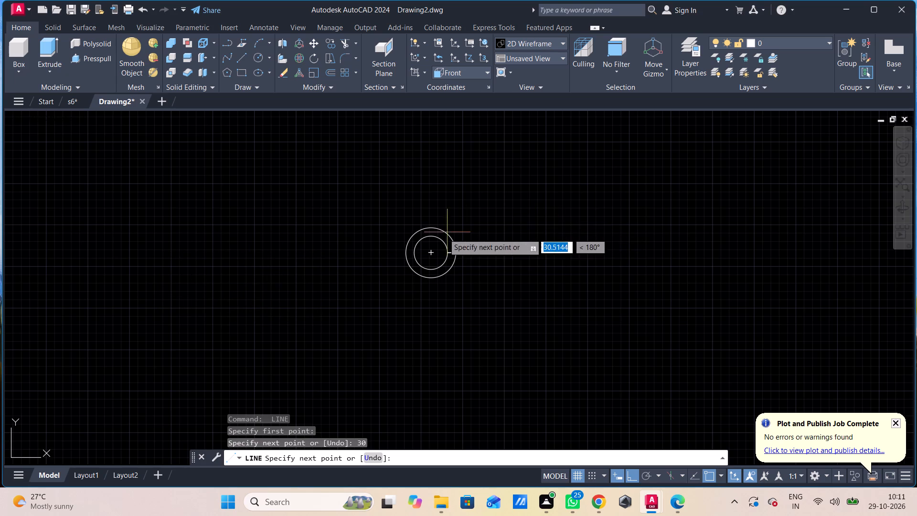
scroll(516, 232, "down", 1)
scroll(517, 232, "up", 3)
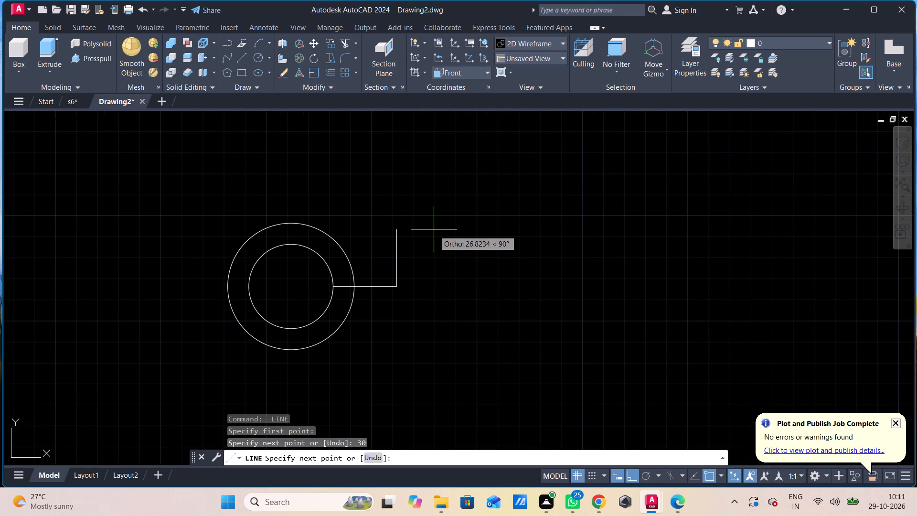
type("10")
key("Return")
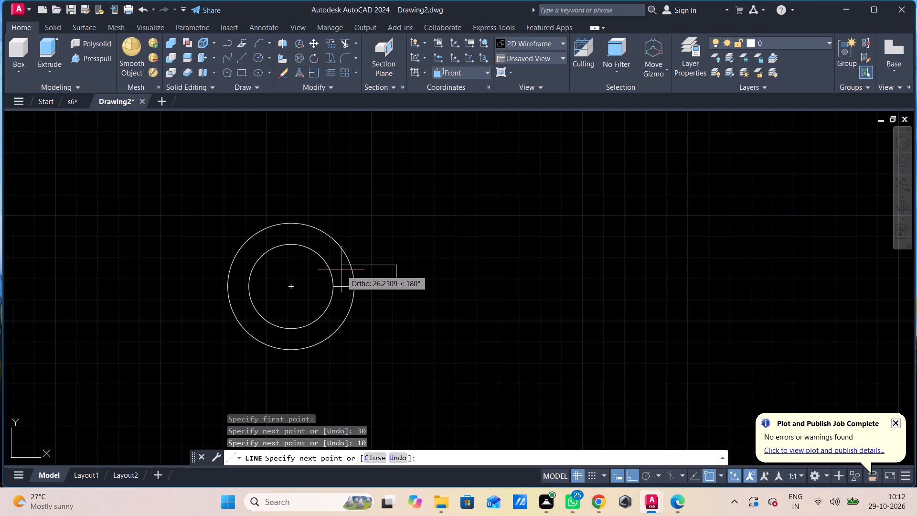
scroll(348, 267, "up", 3)
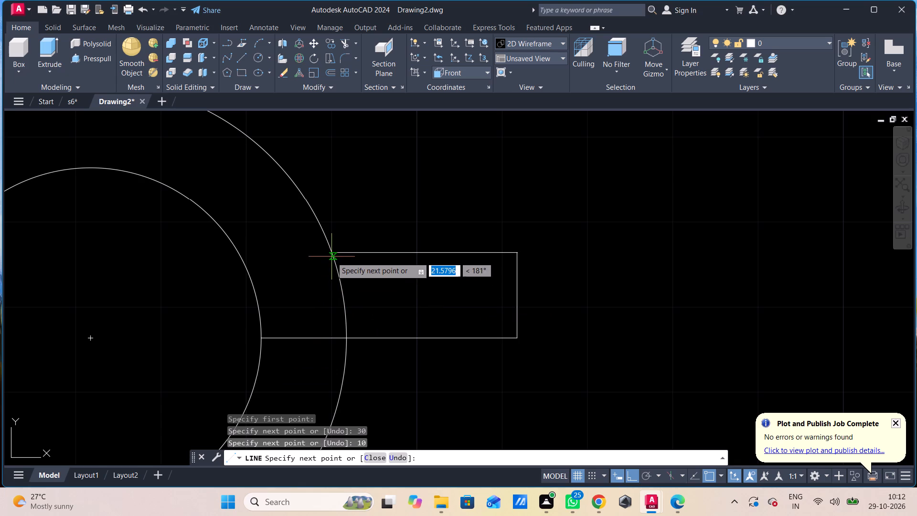
left_click(306, 254)
scroll(367, 279, "down", 2)
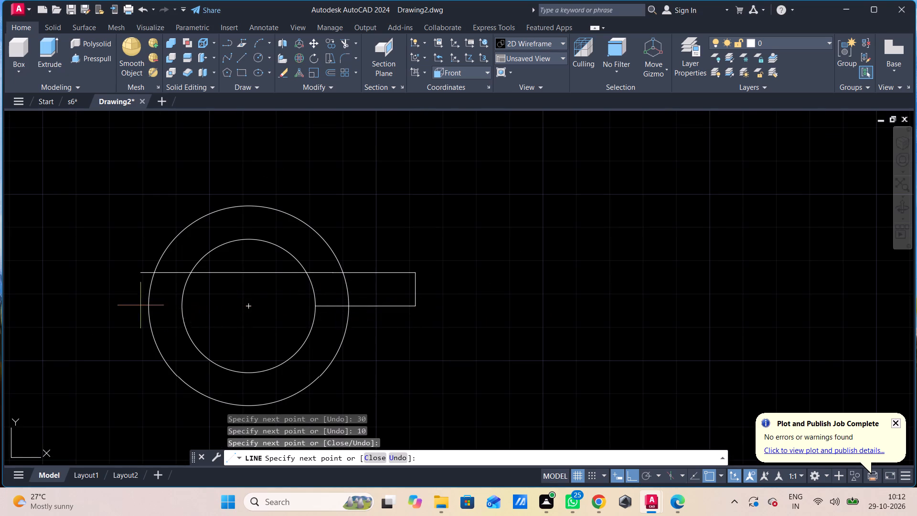
key("Escape")
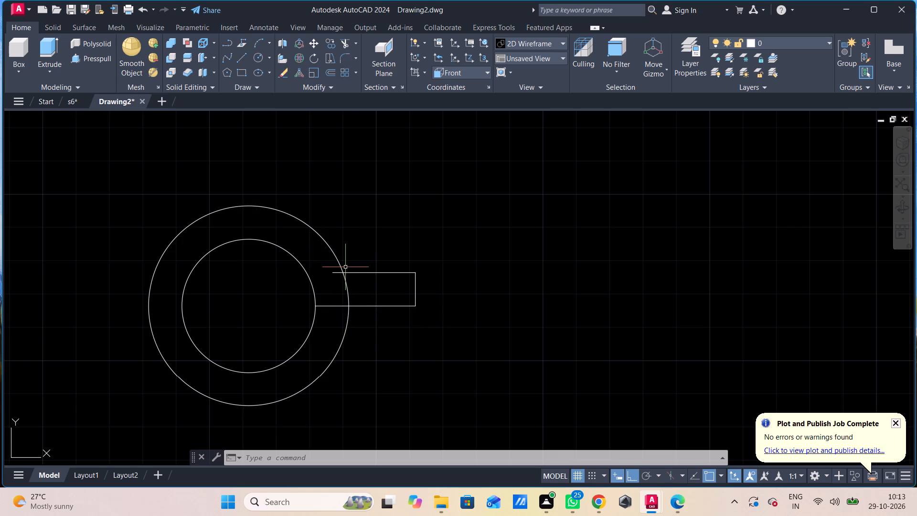
Begin the opposite lug outline with a line 30 long going left from the inner circle's left quadrant.
type("l")
key("space")
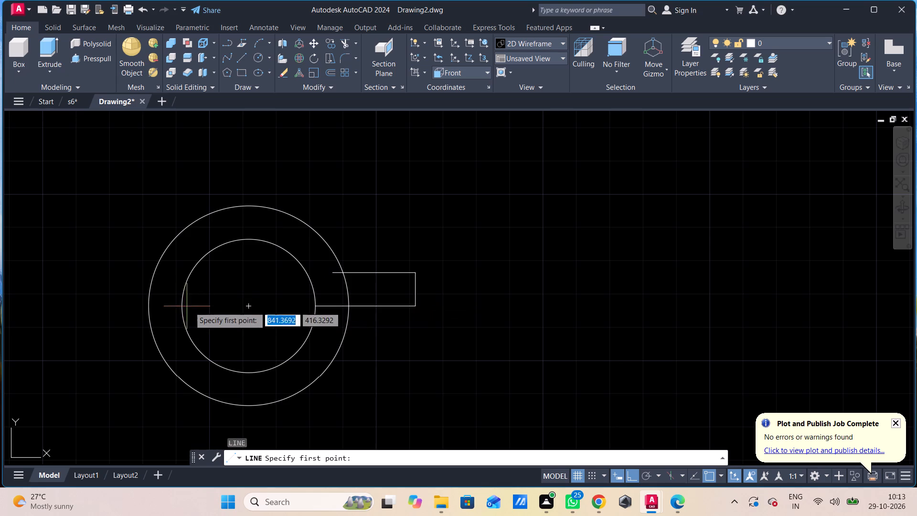
left_click(177, 308)
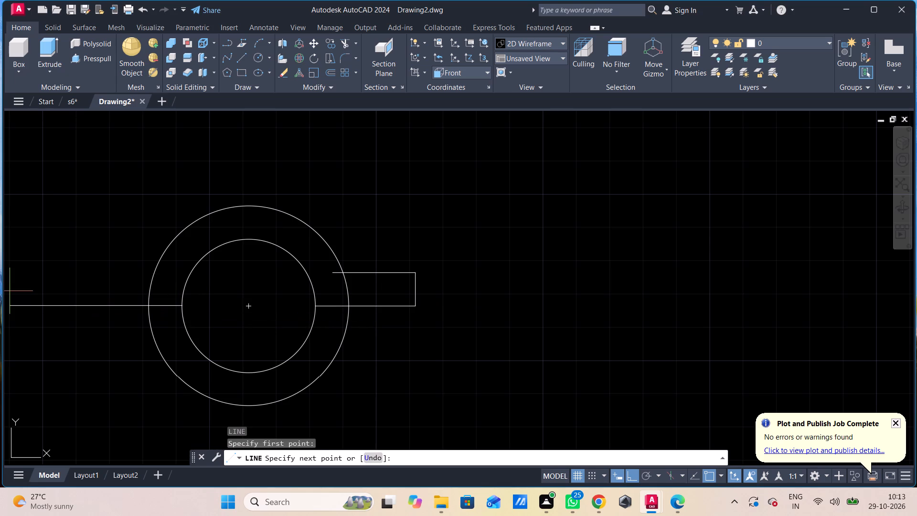
type("30")
key("Return")
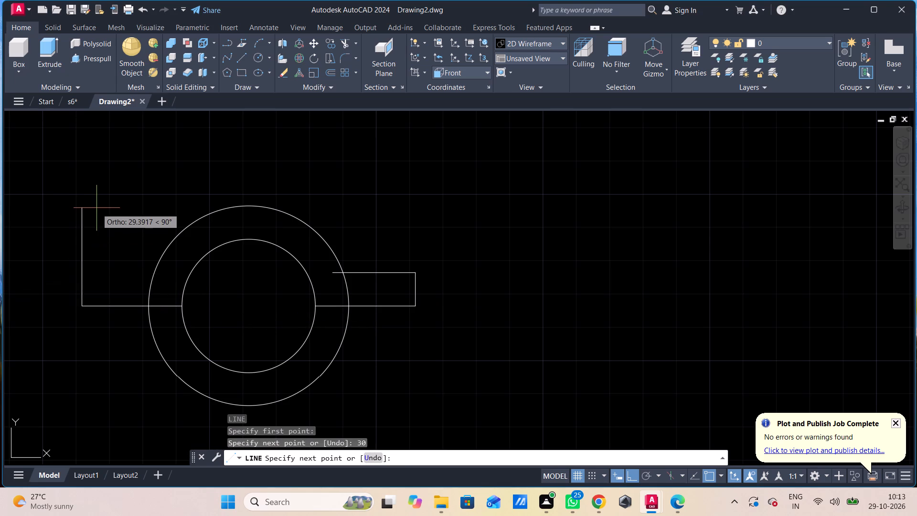
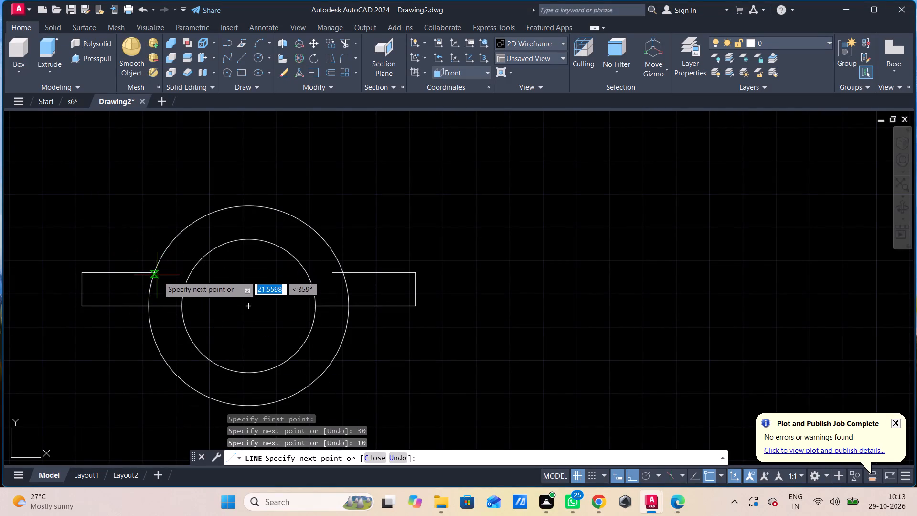
Finish the left lug outline with a line about 25 long running right, just past the outer circle.
left_click_drag(165, 273, 169, 273)
key("Escape")
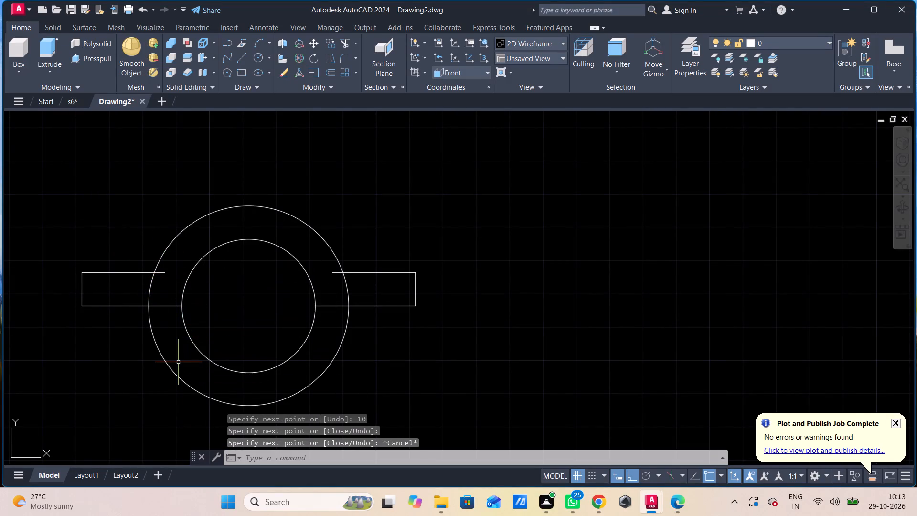
Trim the outer circle's arc inside the left lug and the lug's upper line where it overhangs the circle.
key("r")
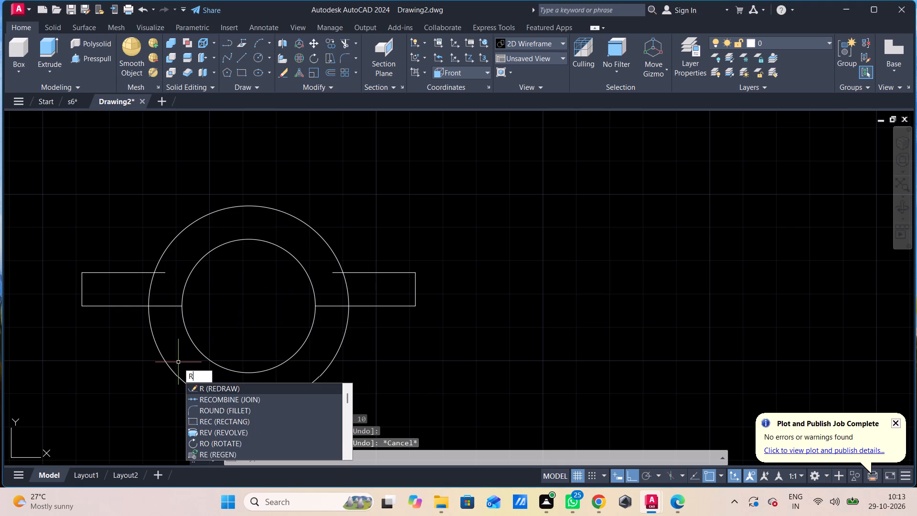
key("Escape")
type("tr")
key("space")
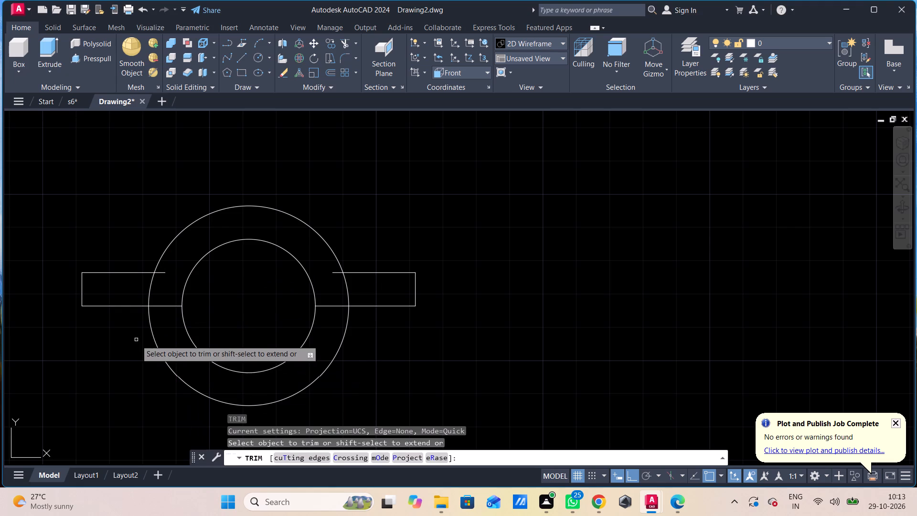
left_click(152, 285)
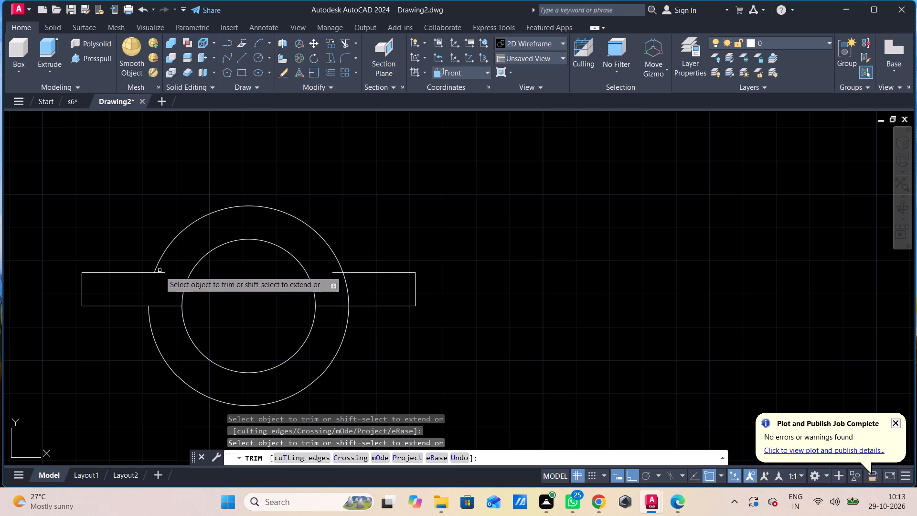
left_click(161, 275)
left_click(163, 266)
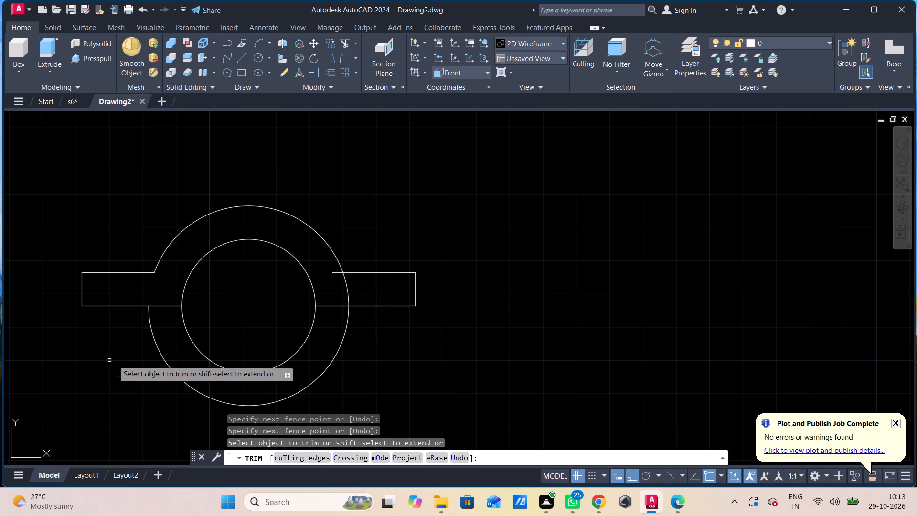
Trim away the lower halves of the outer and inner circles below the lug base lines.
left_click(151, 338)
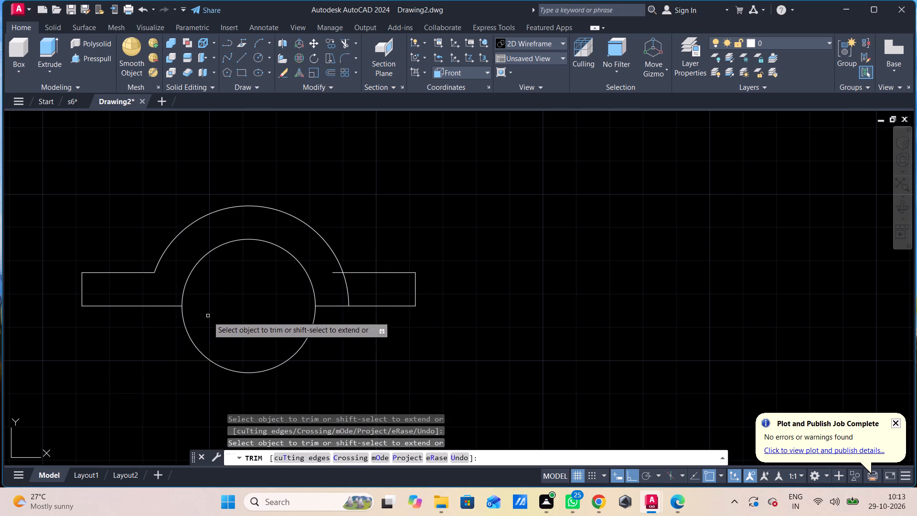
left_click(190, 338)
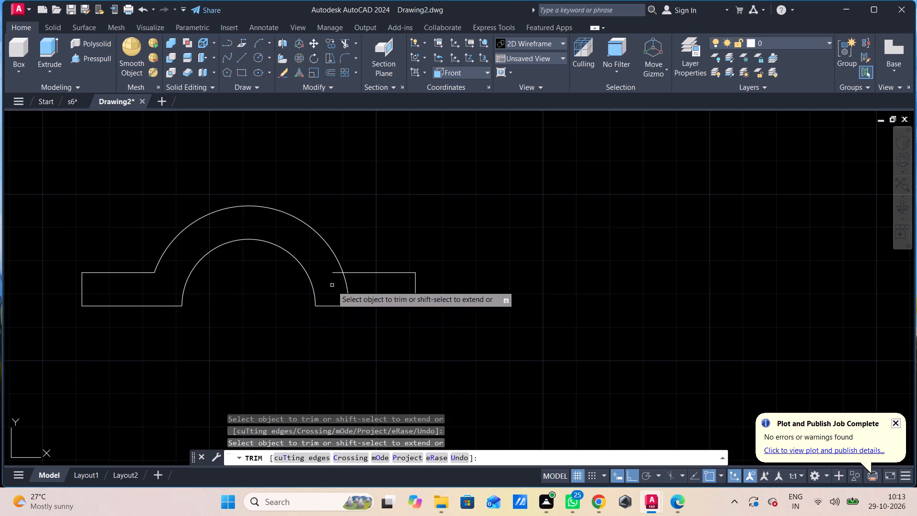
Trim the outer arc inside the right lug and the overhanging end of that lug's upper line.
left_click(343, 279)
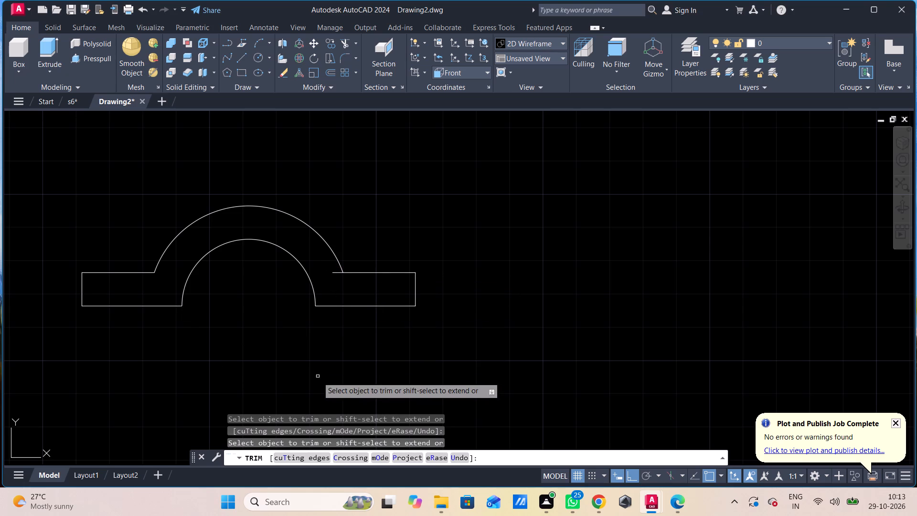
scroll(339, 316, "up", 2)
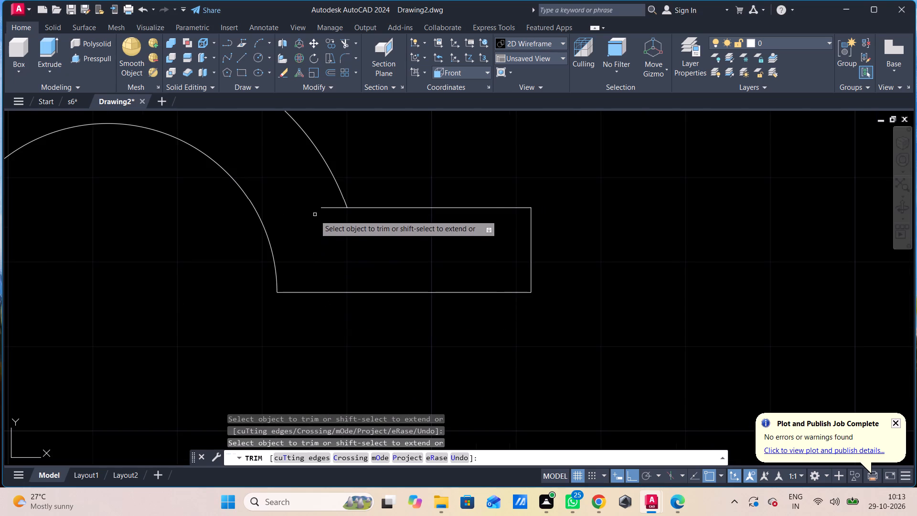
left_click_drag(317, 188, 326, 223)
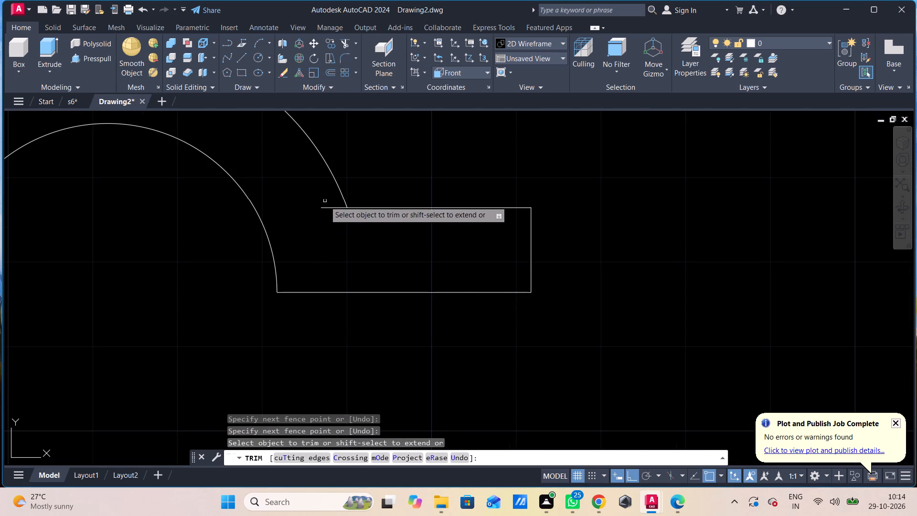
left_click_drag(325, 201, 331, 225)
scroll(339, 226, "down", 2)
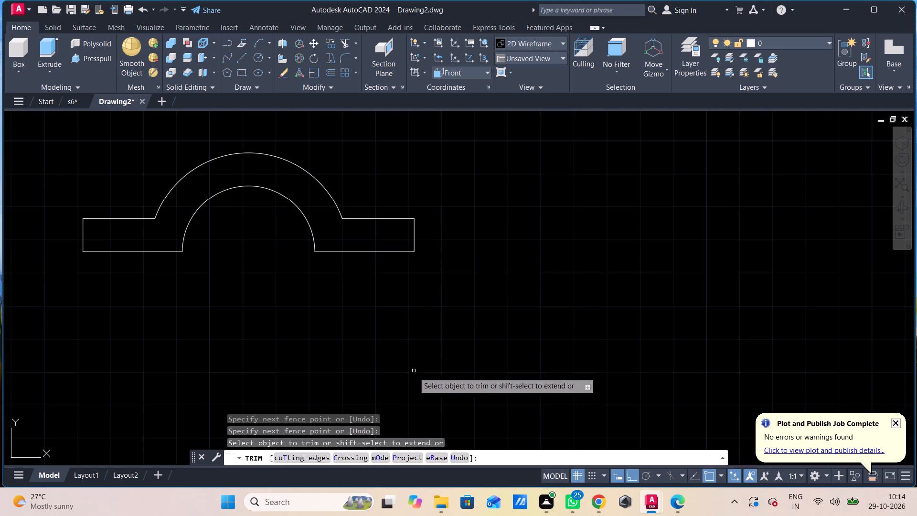
key("Escape")
Presspull the closed half-ring and lug profile to an extrusion height of 50.
scroll(416, 380, "down", 1)
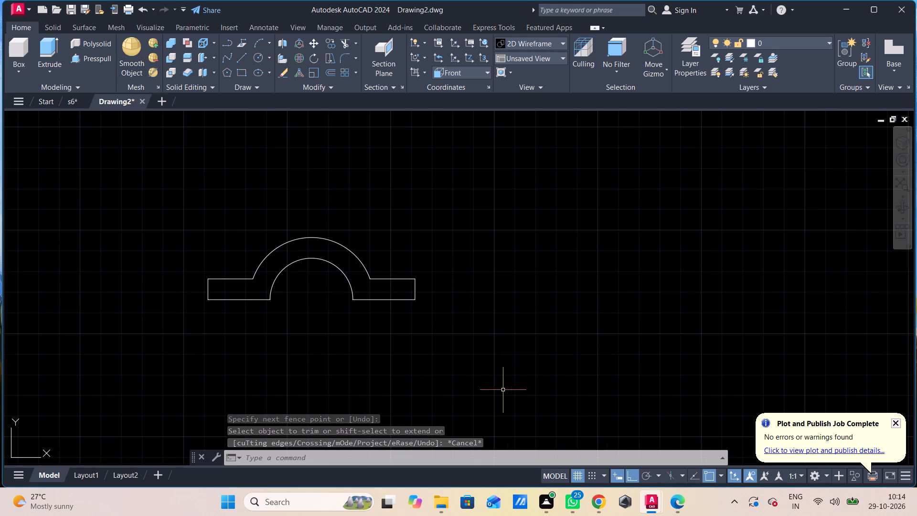
left_click(85, 60)
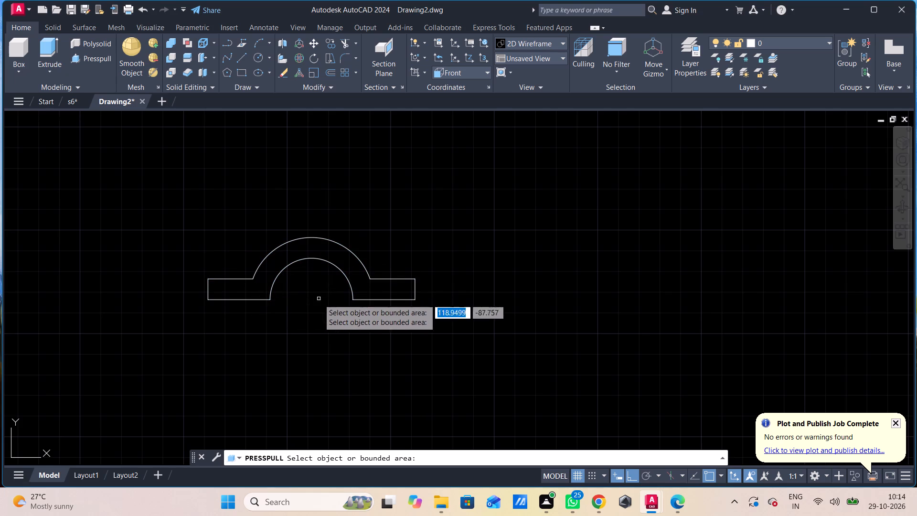
middle_click_drag(448, 319, 375, 360, "shift")
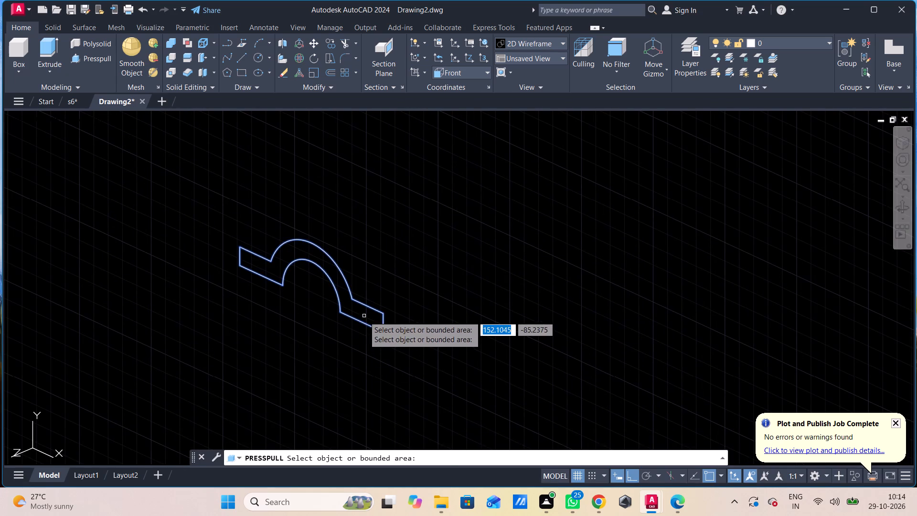
left_click(364, 316)
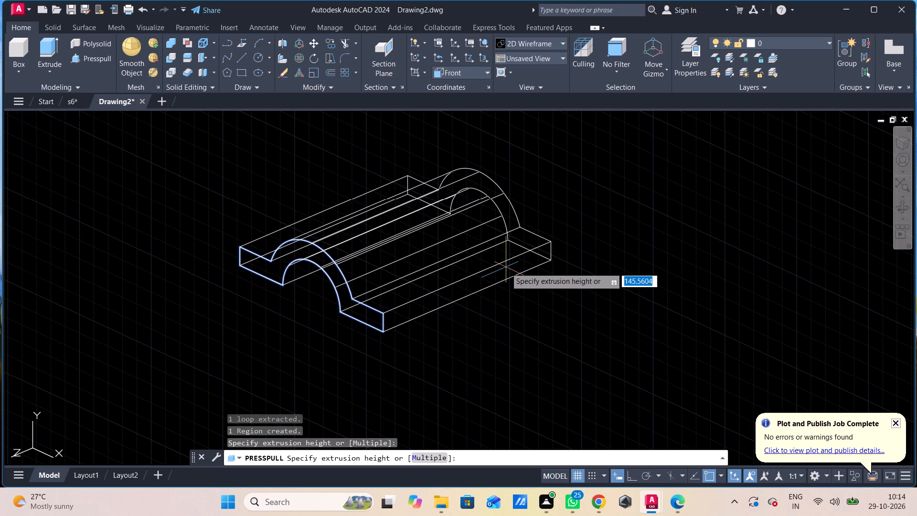
key("2")
key("BackSpace")
type("50")
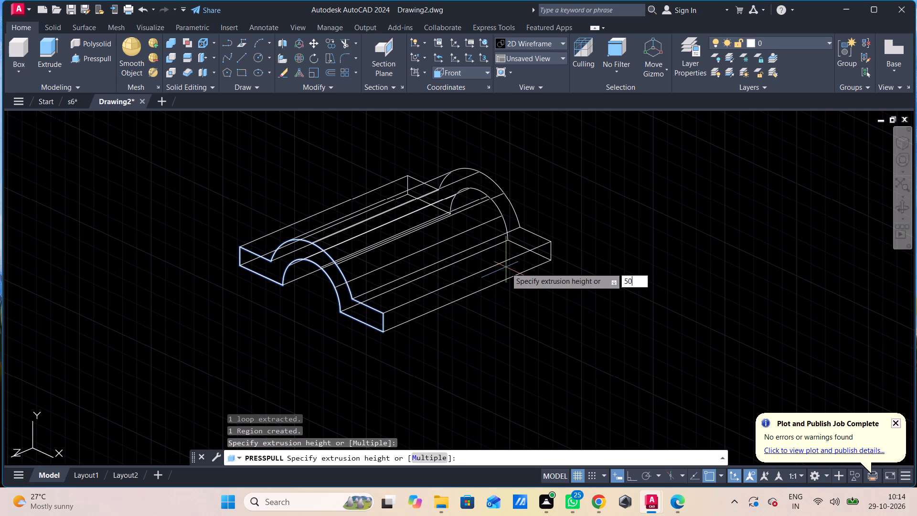
key("Return")
key("Escape")
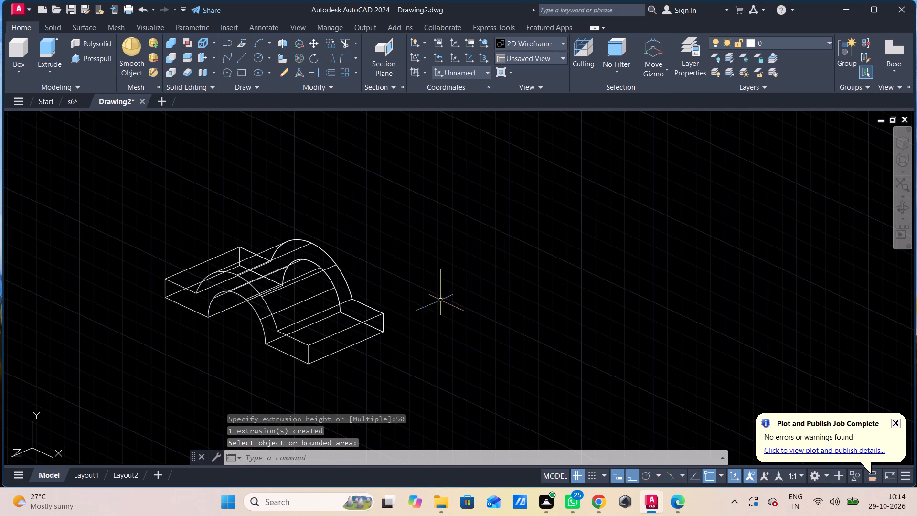
Set the viewport's visual style to Shades of Gray.
left_click(75, 115)
left_click(130, 224)
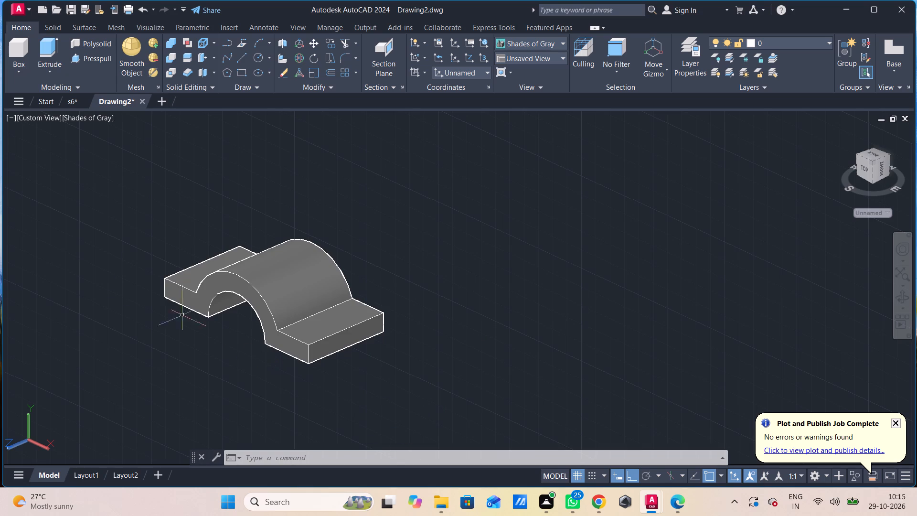
Switch the model to the Right orthographic view.
left_click(35, 120)
left_click(76, 185)
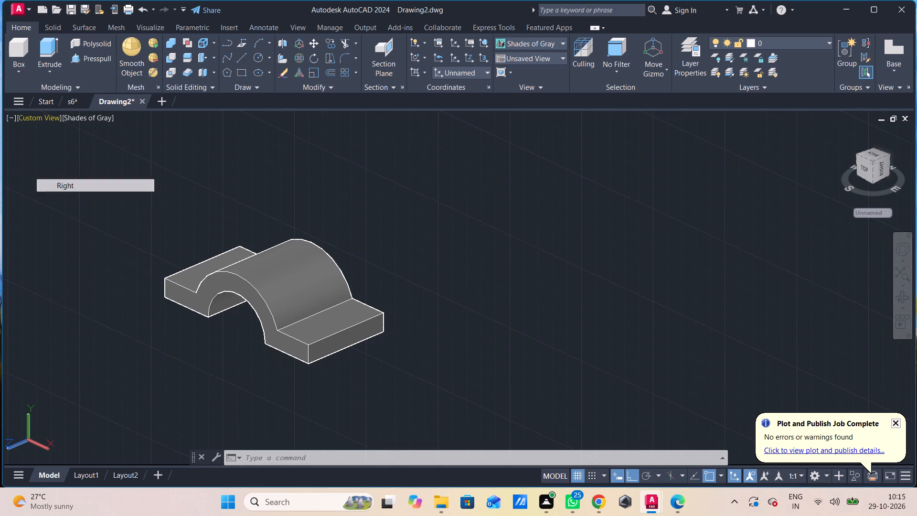
scroll(259, 236, "down", 3)
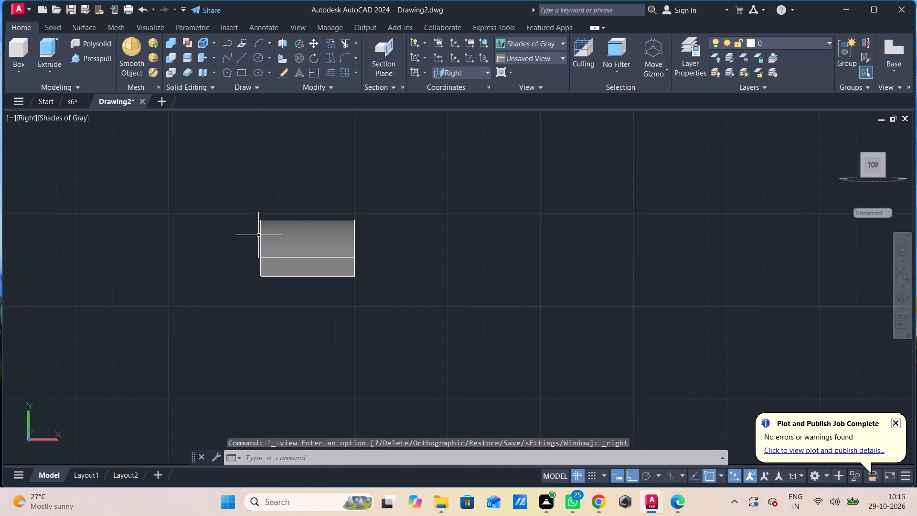
middle_click_drag(260, 237, 128, 272)
scroll(166, 271, "up", 2)
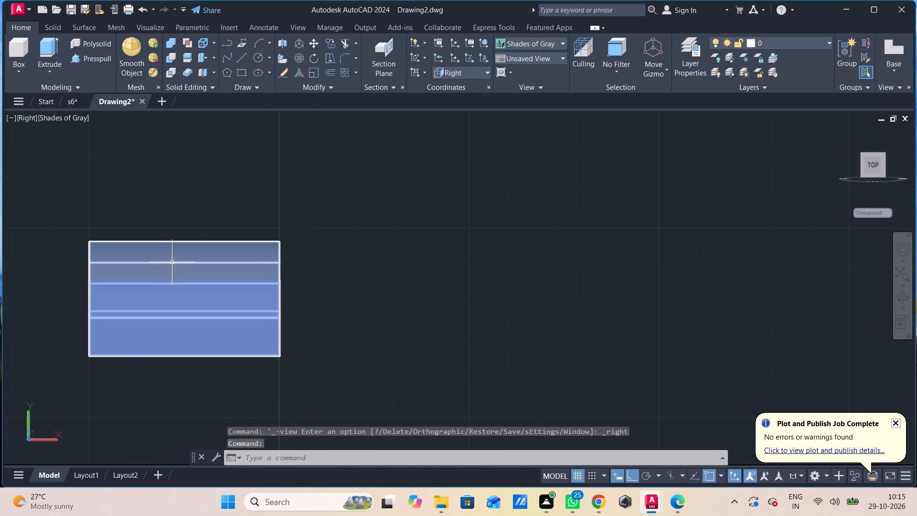
middle_click_drag(158, 286, 134, 250)
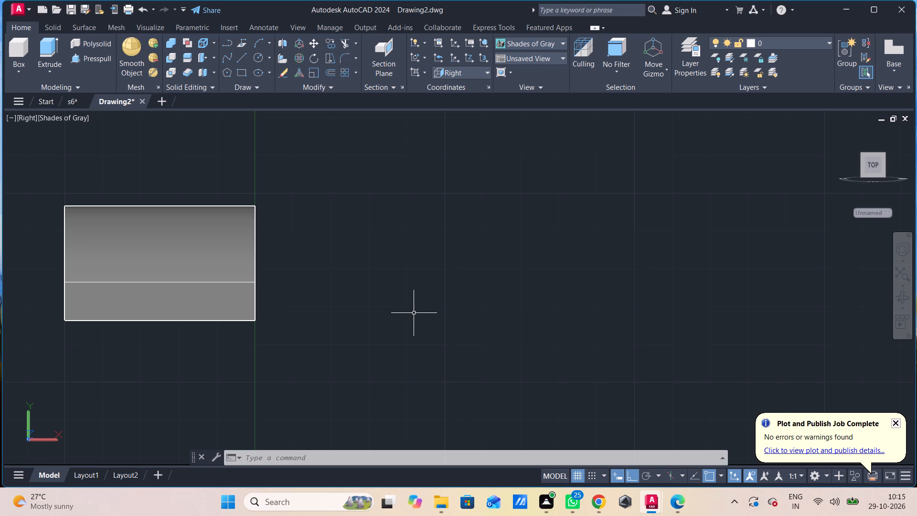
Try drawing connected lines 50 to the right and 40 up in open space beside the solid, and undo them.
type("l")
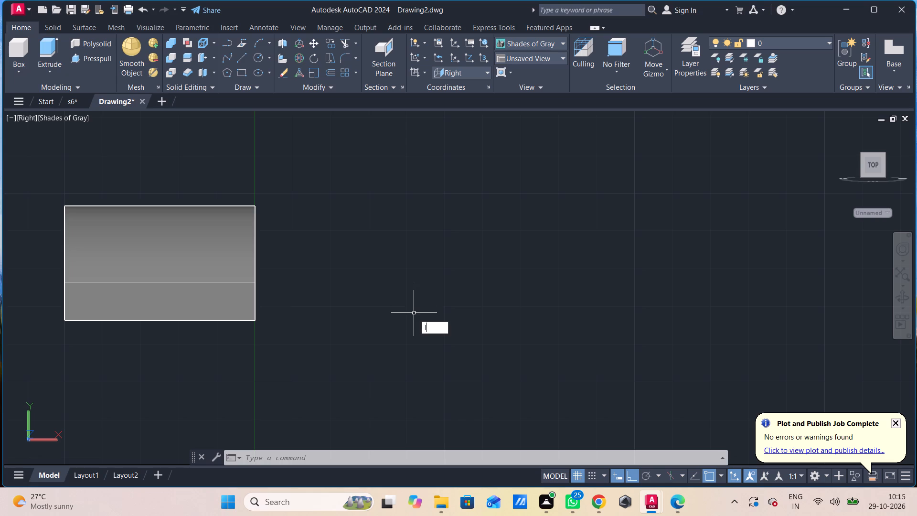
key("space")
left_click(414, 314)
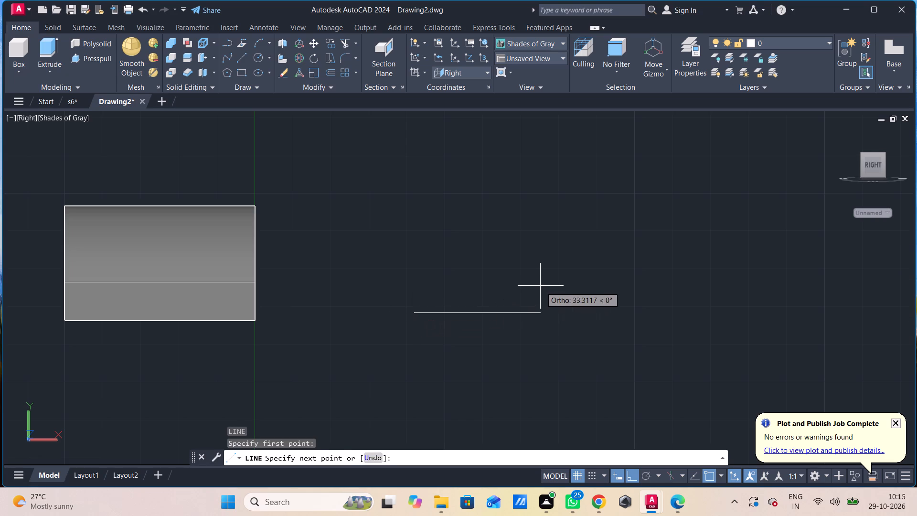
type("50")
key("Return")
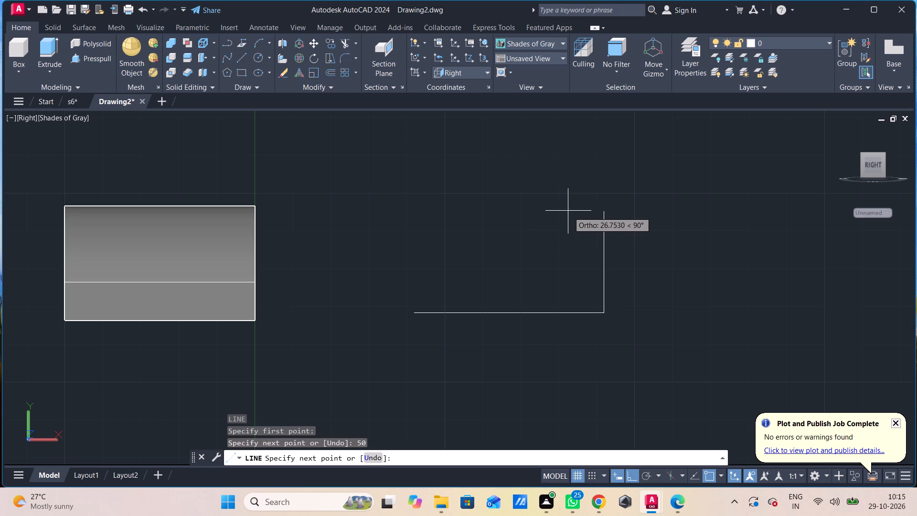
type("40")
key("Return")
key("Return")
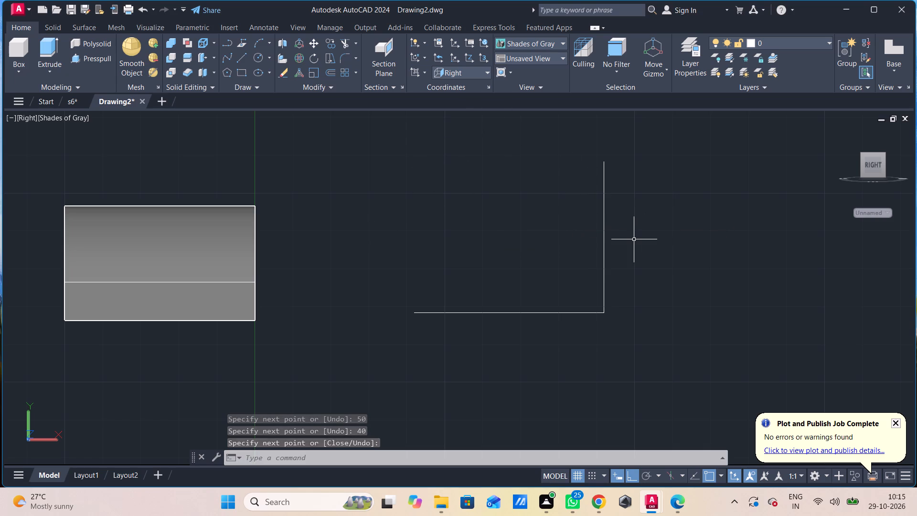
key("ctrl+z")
Draw a closed rectangle of connected lines, 50 wide and 40 high, in open space right of the solid.
type("l")
key("space")
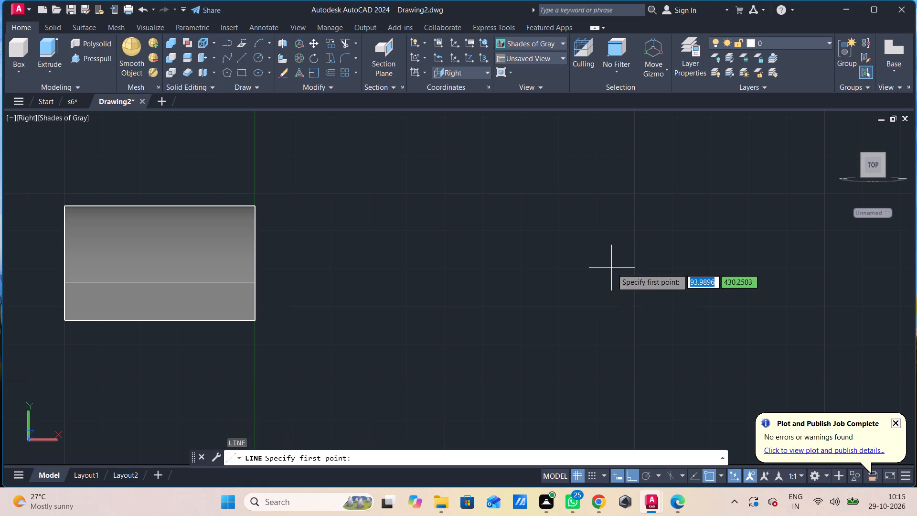
left_click(464, 308)
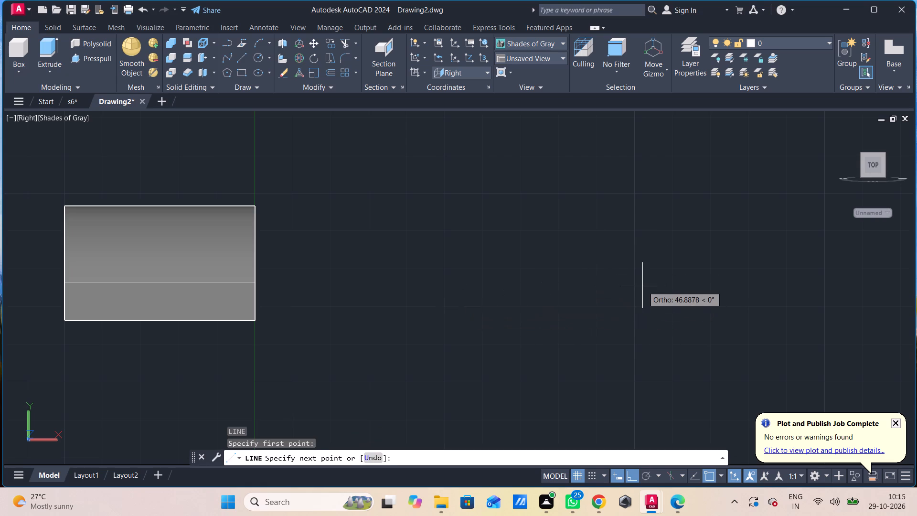
type("50")
key("Return")
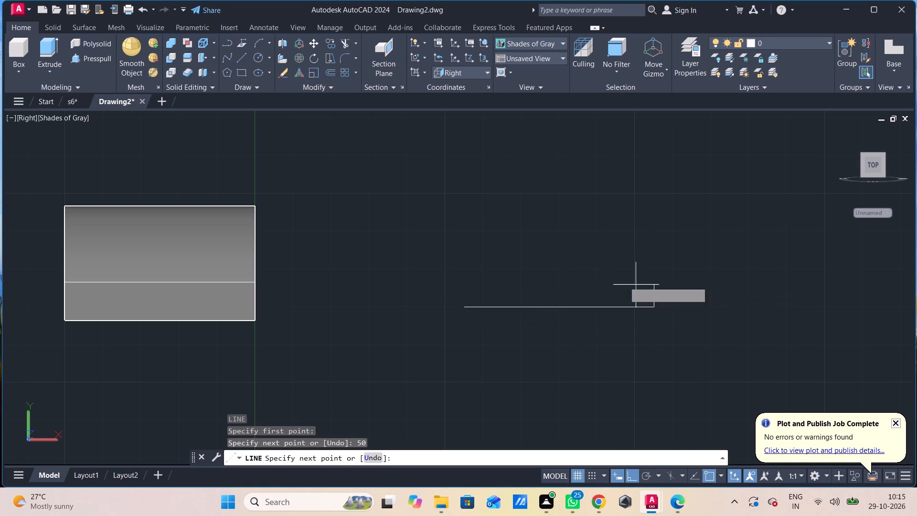
type("40")
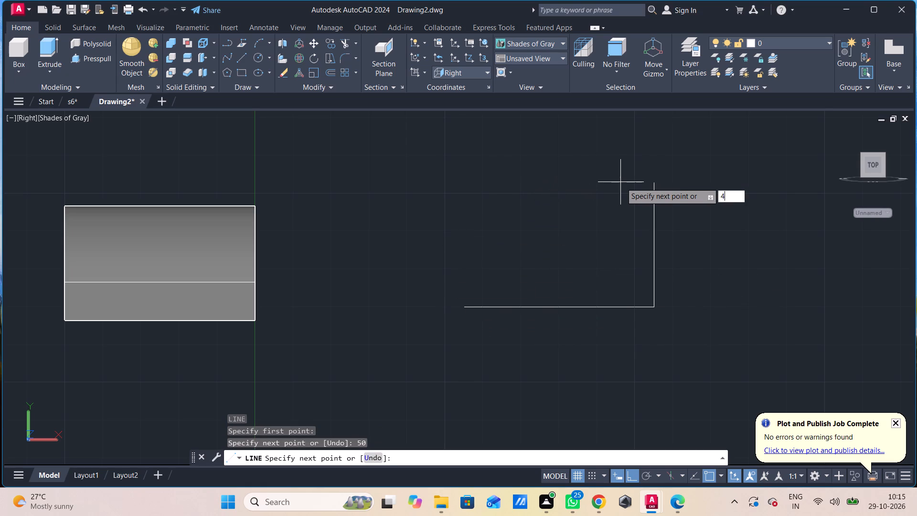
key("Return")
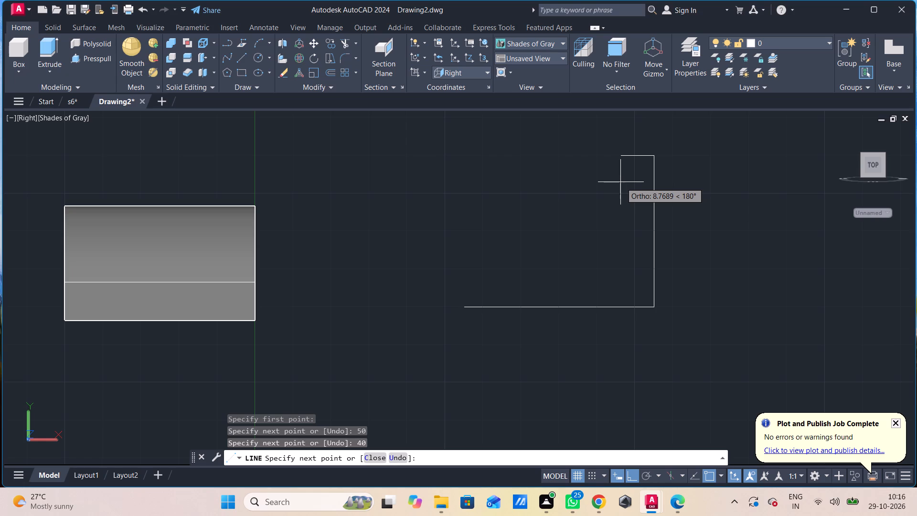
type("50")
key("Return")
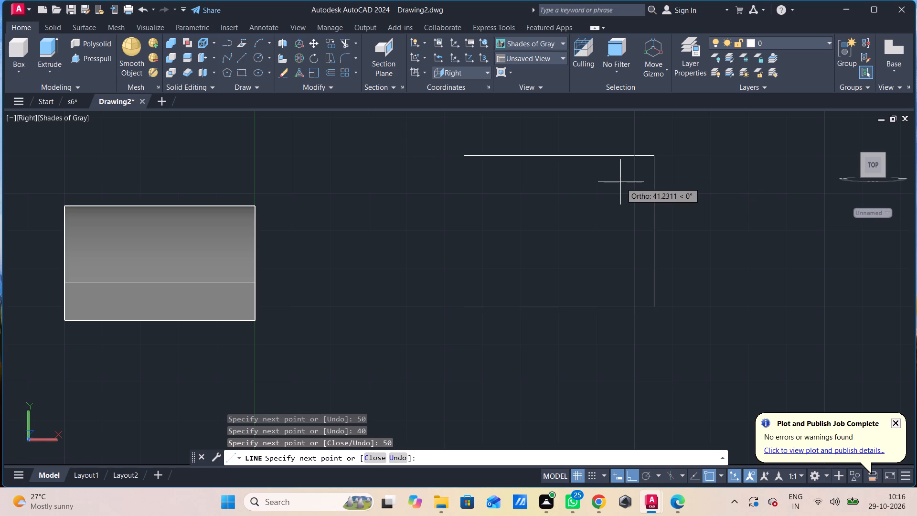
type("40")
key("Return")
key("Escape")
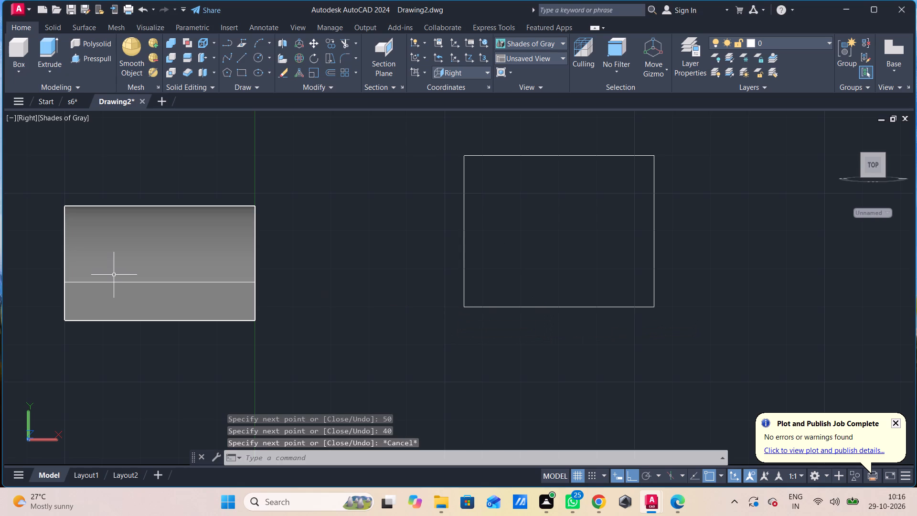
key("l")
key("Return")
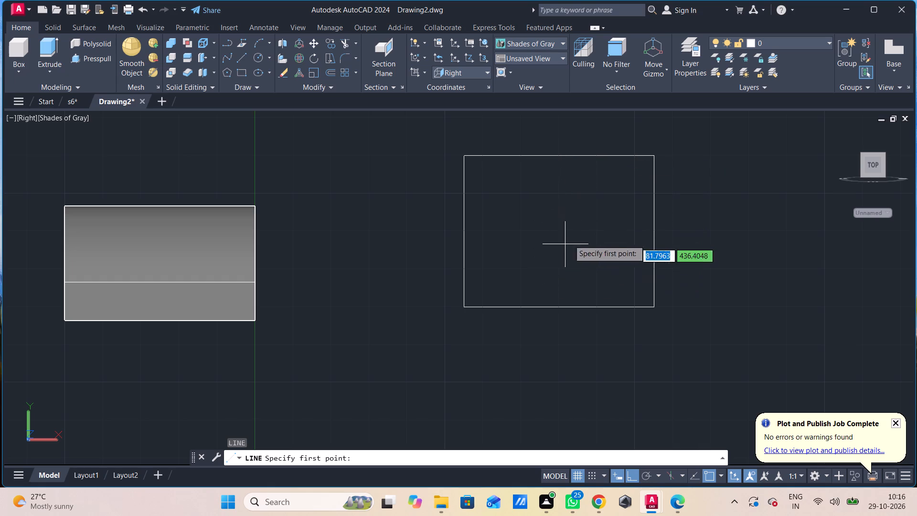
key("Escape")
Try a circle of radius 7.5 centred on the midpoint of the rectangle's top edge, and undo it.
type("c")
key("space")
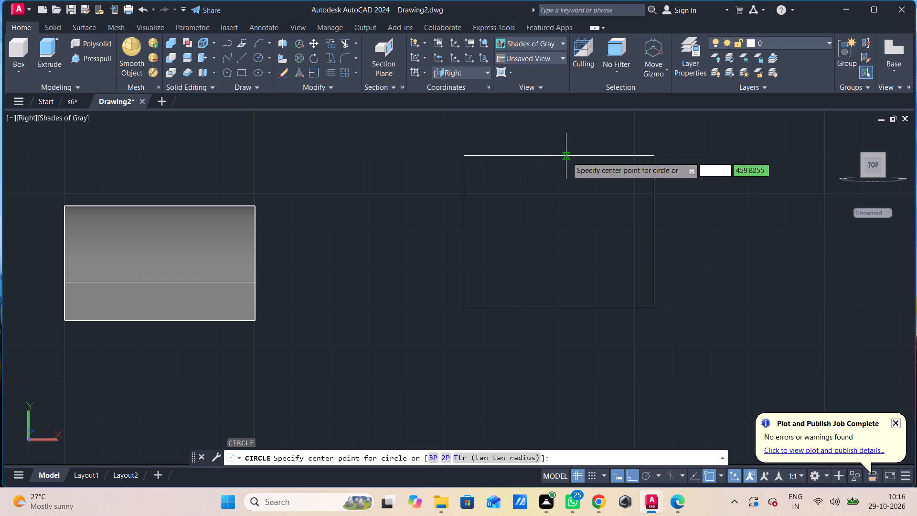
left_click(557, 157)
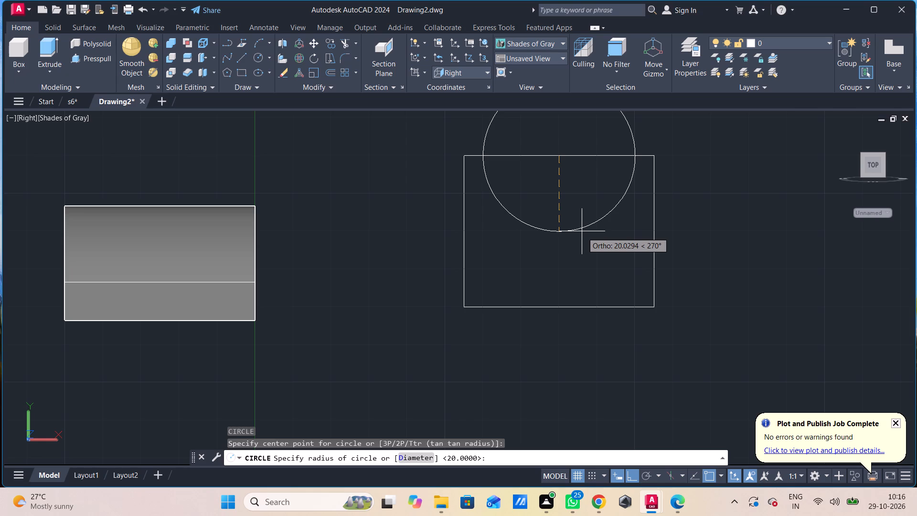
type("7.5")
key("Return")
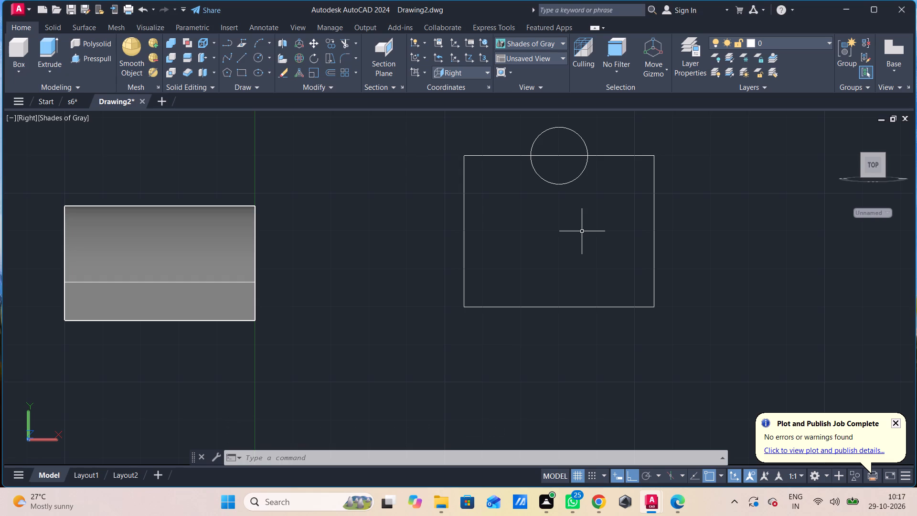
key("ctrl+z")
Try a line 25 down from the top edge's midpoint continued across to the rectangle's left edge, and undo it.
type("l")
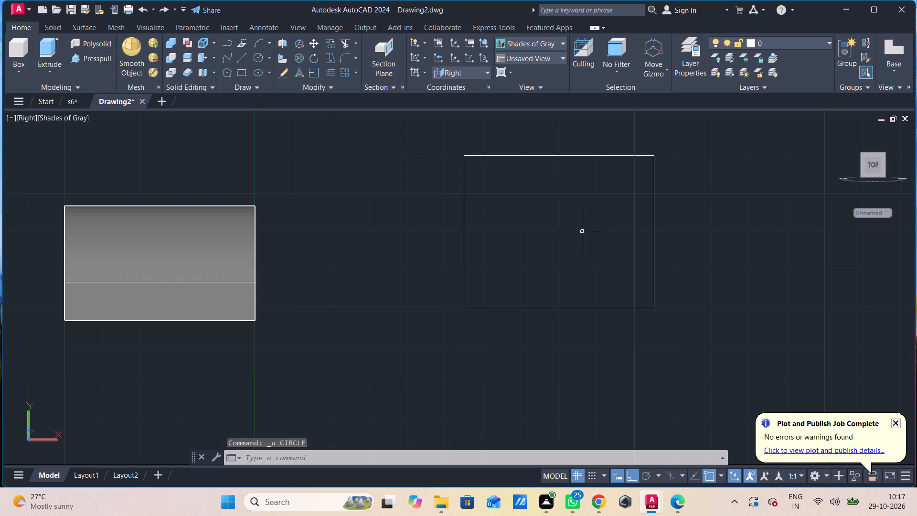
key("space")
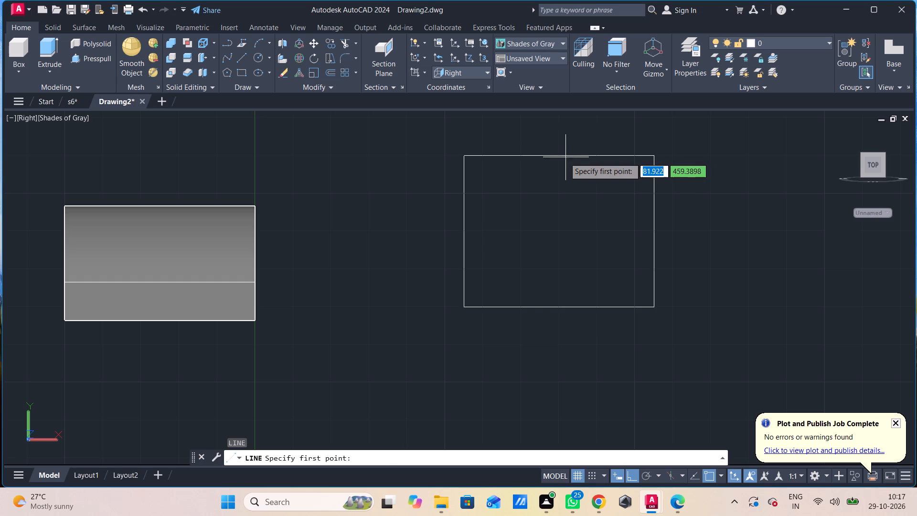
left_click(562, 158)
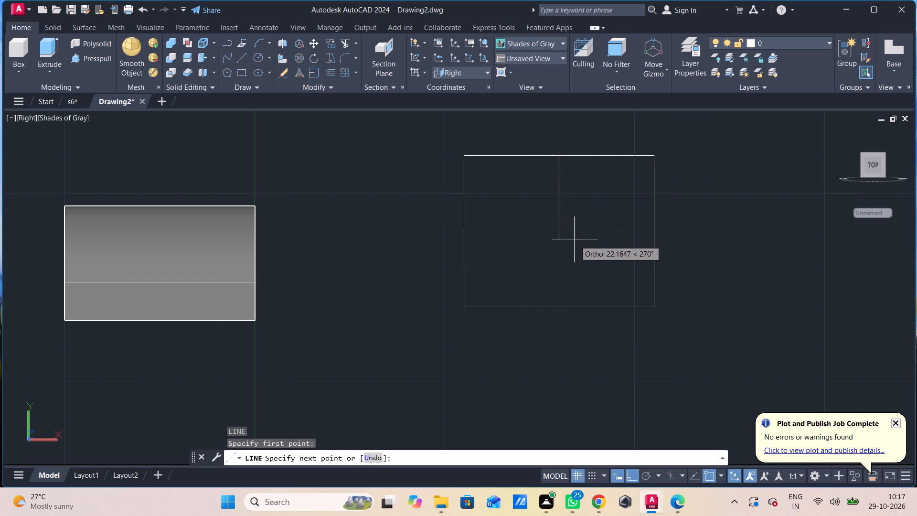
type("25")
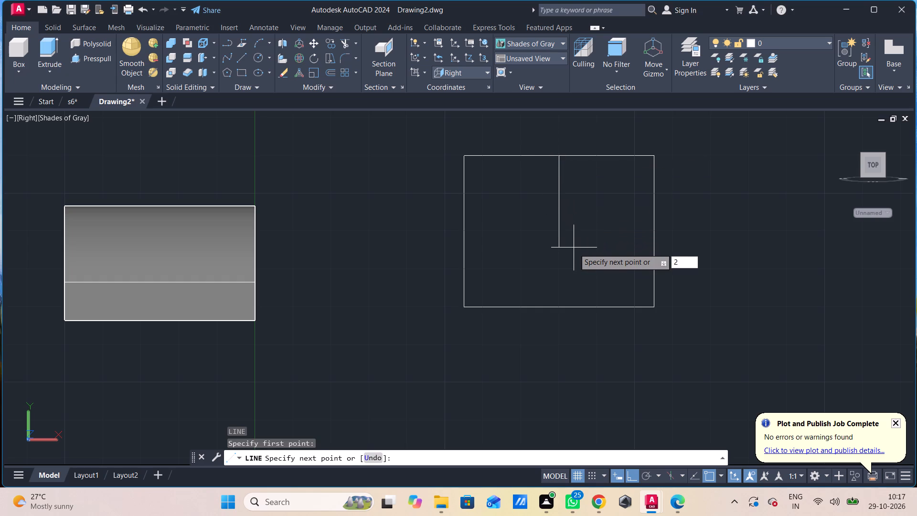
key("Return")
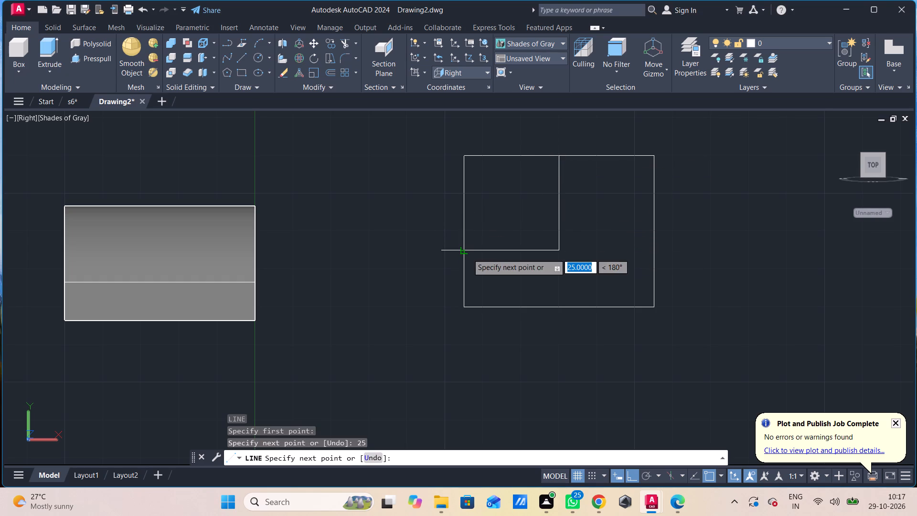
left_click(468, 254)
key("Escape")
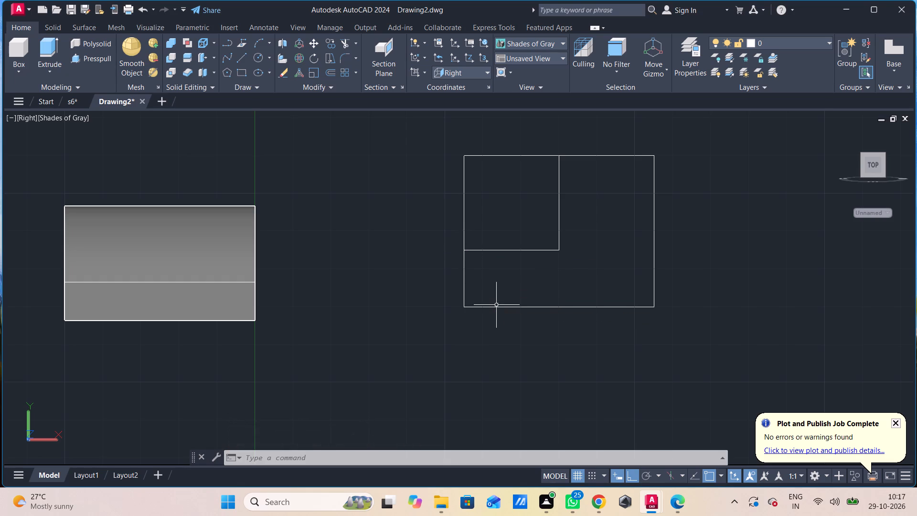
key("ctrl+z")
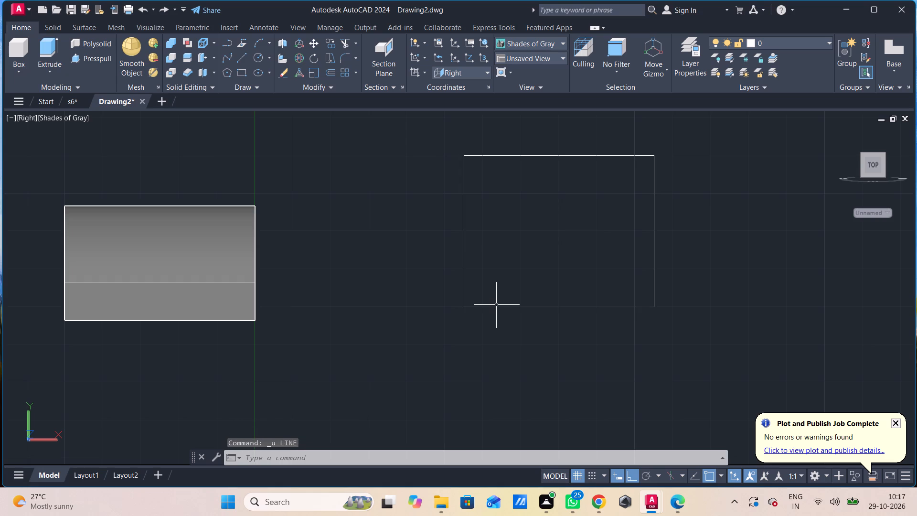
Draw a vertical line 25 long upward from the midpoint of the rectangle's bottom edge.
type("l")
key("space")
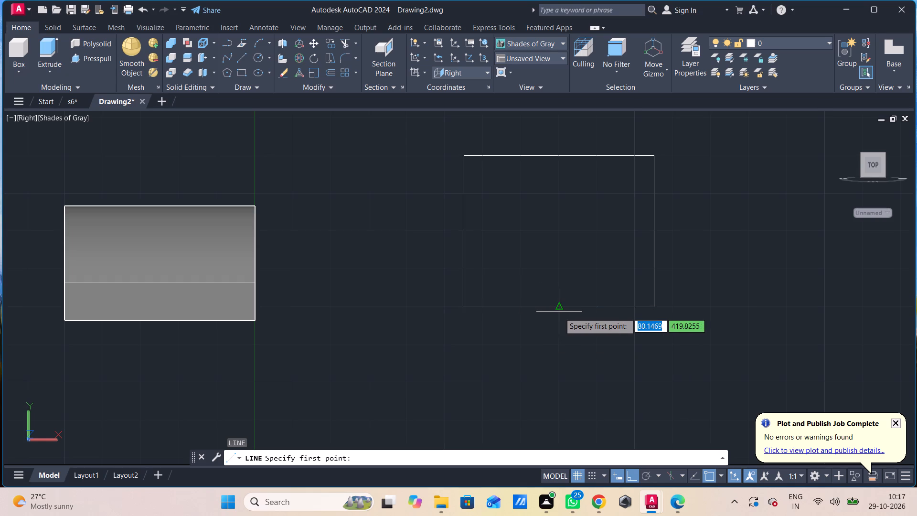
left_click(559, 308)
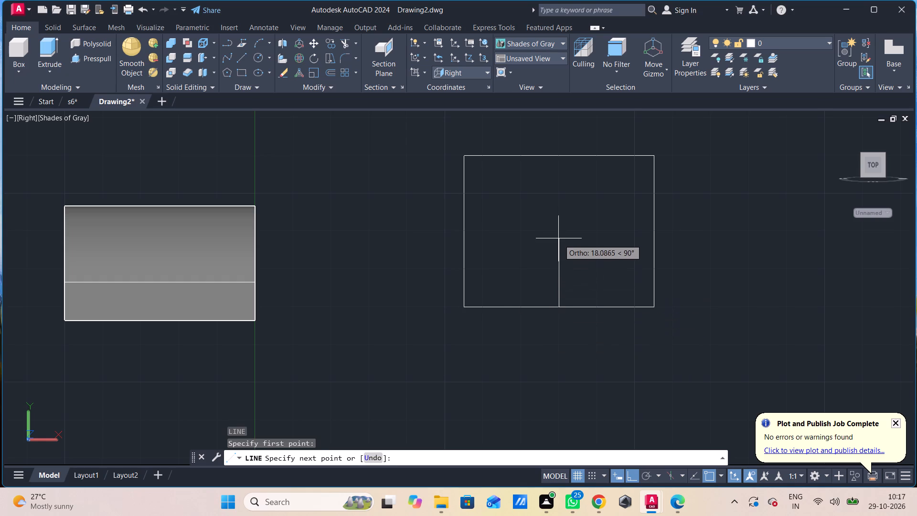
key("2")
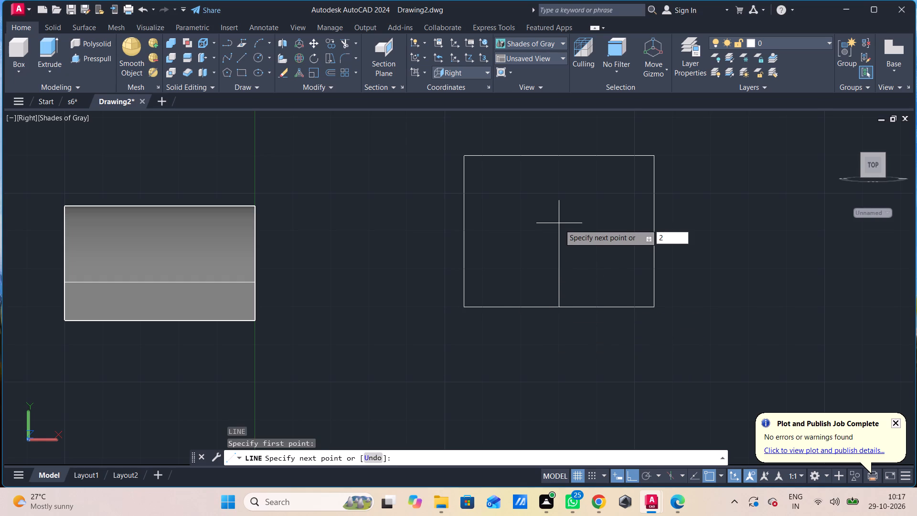
key("5")
key("Return")
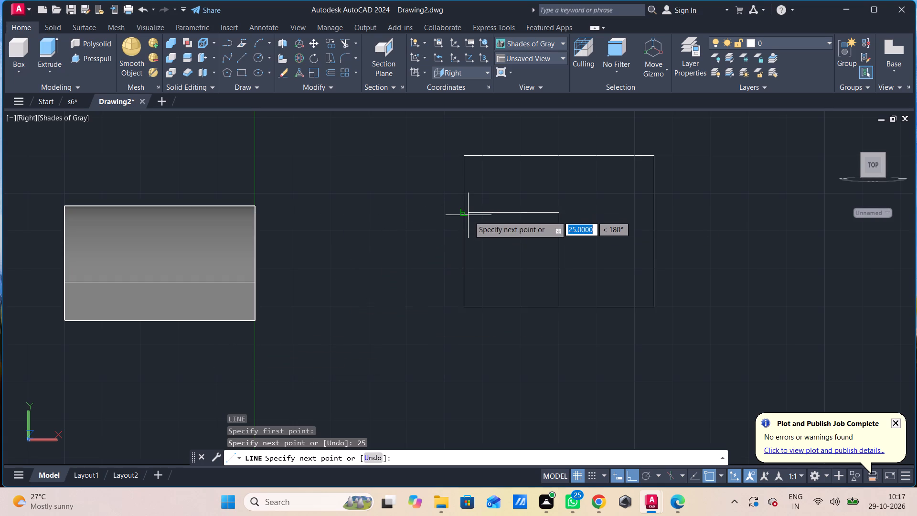
key("Escape")
Draw a circle of radius 7.5 centred on the upper end of the vertical line.
type("c")
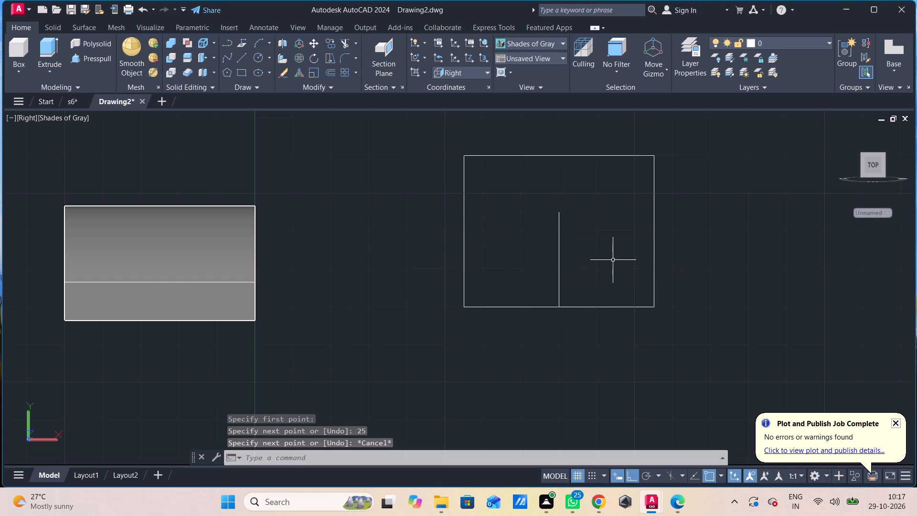
key("space")
left_click(556, 218)
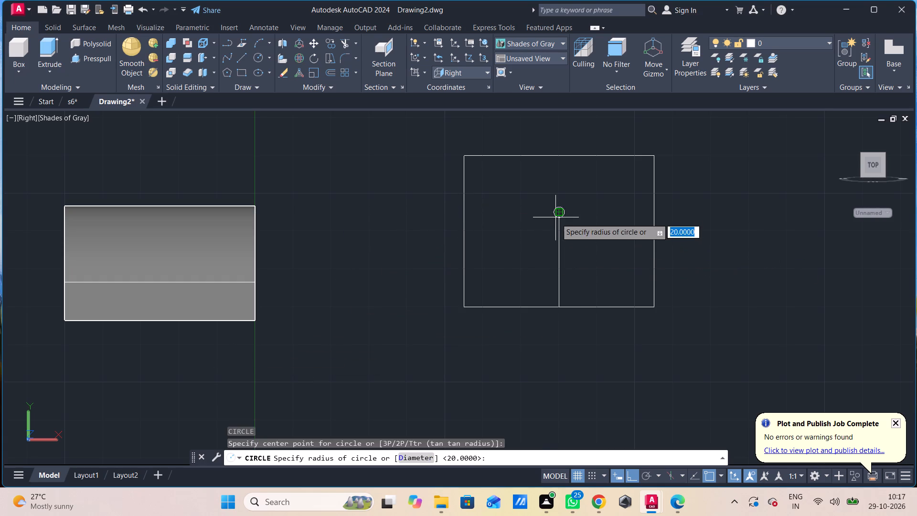
type("7.")
key("5")
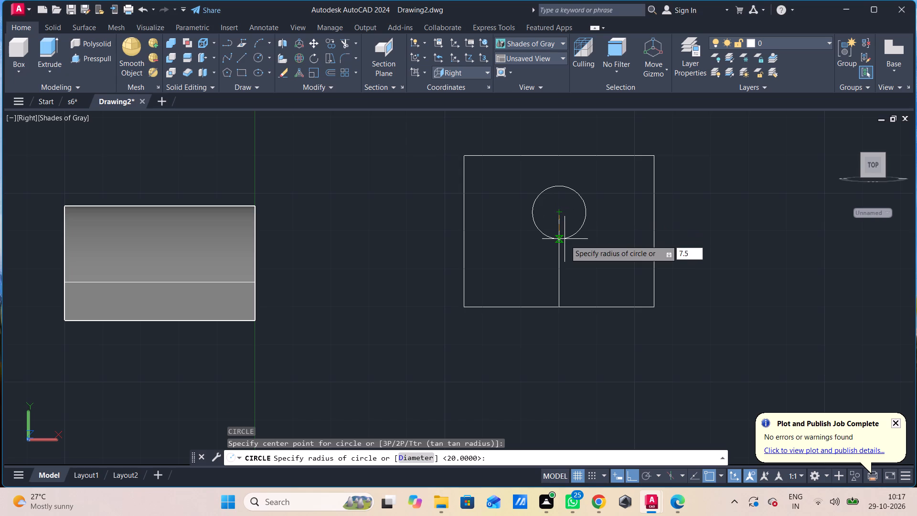
key("Return")
Draw vertical lines from the circle's right and left quadrants up to the rectangle's top edge.
type("l")
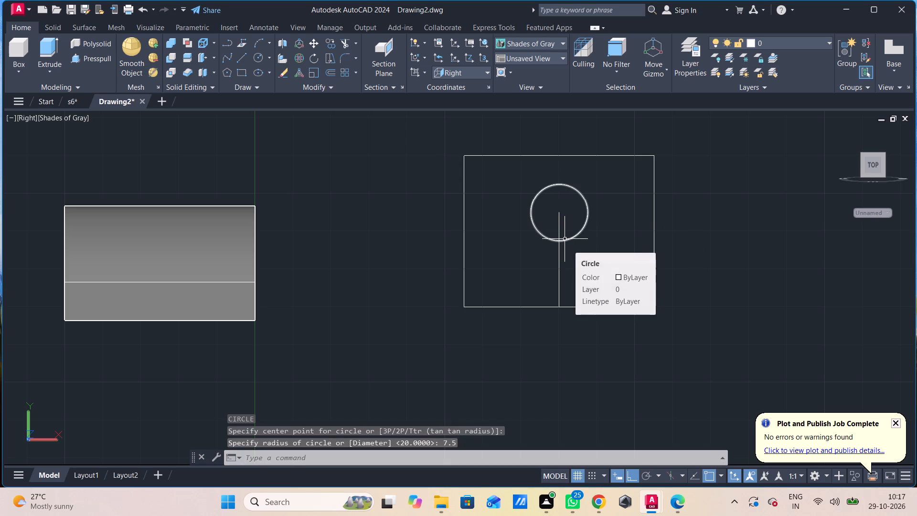
key("space")
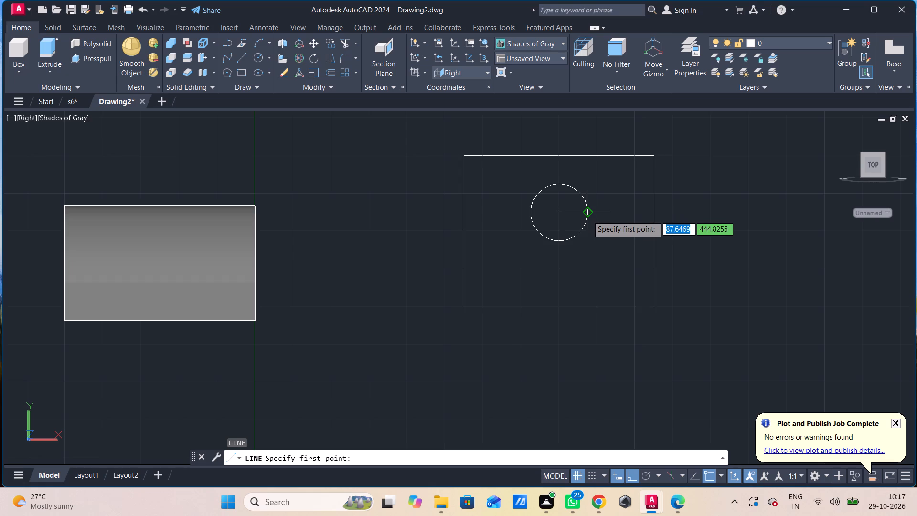
left_click(587, 215)
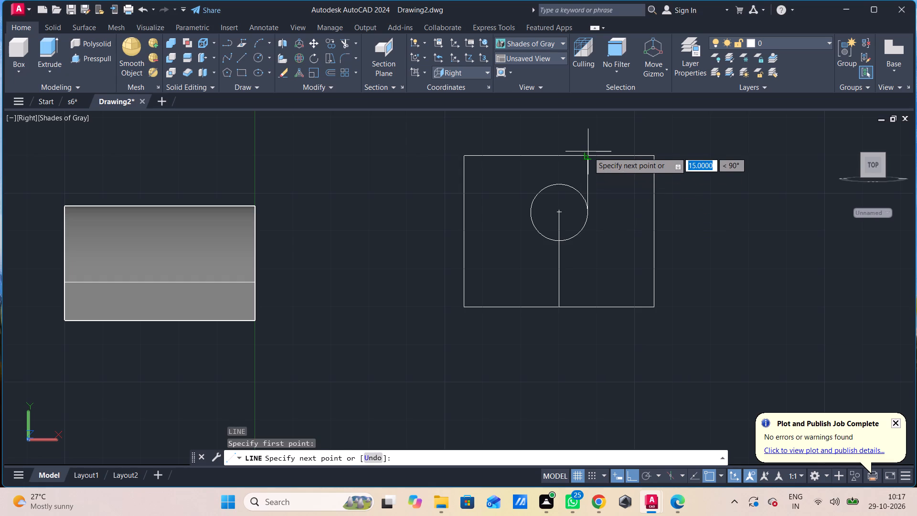
left_click(589, 154)
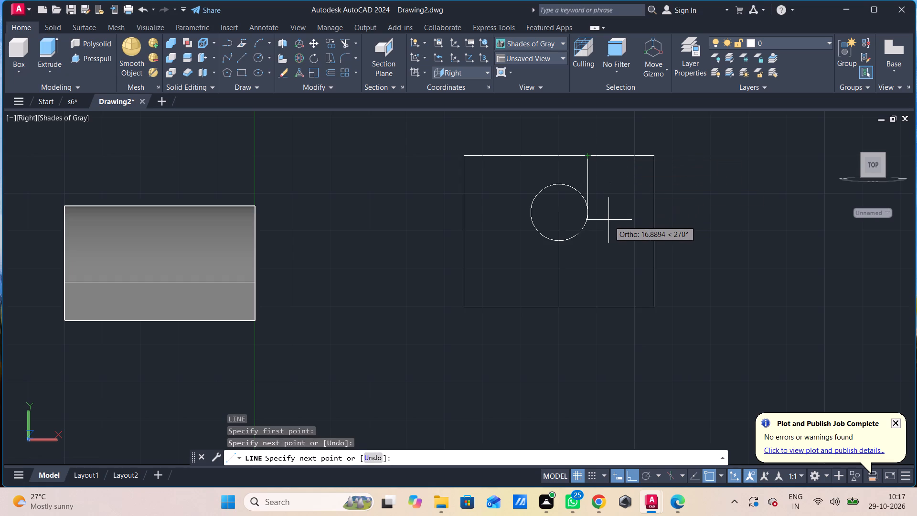
key("Escape")
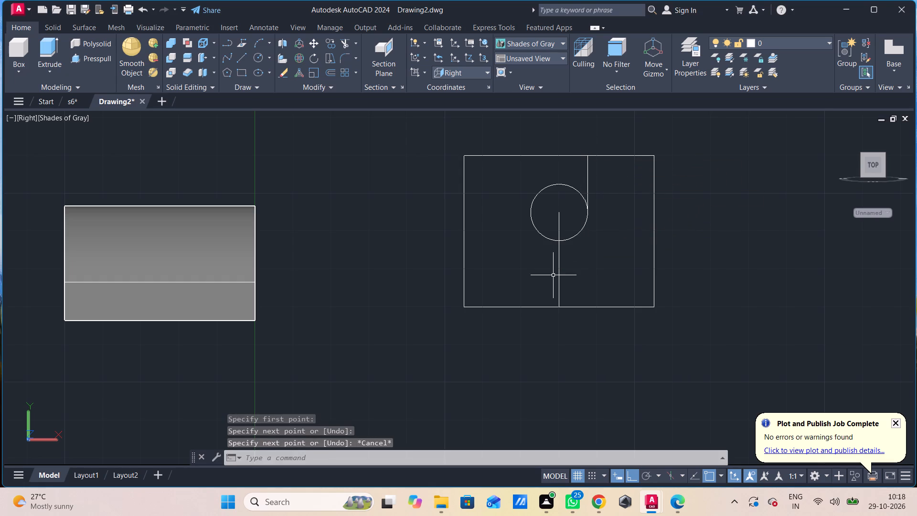
key("space")
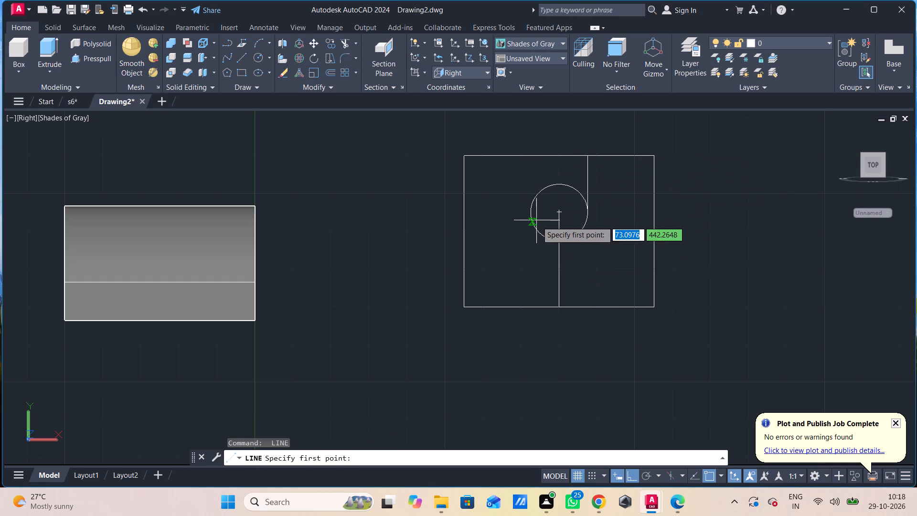
left_click(533, 216)
left_click(528, 153)
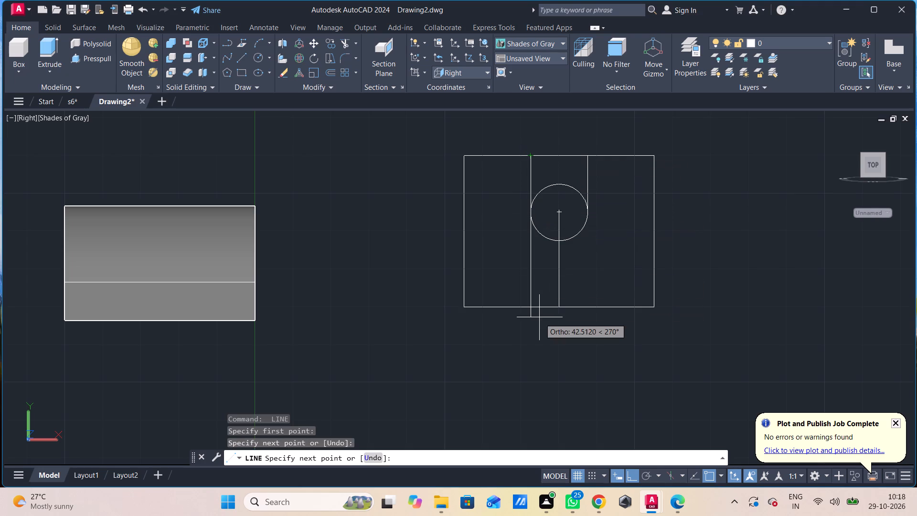
key("Escape")
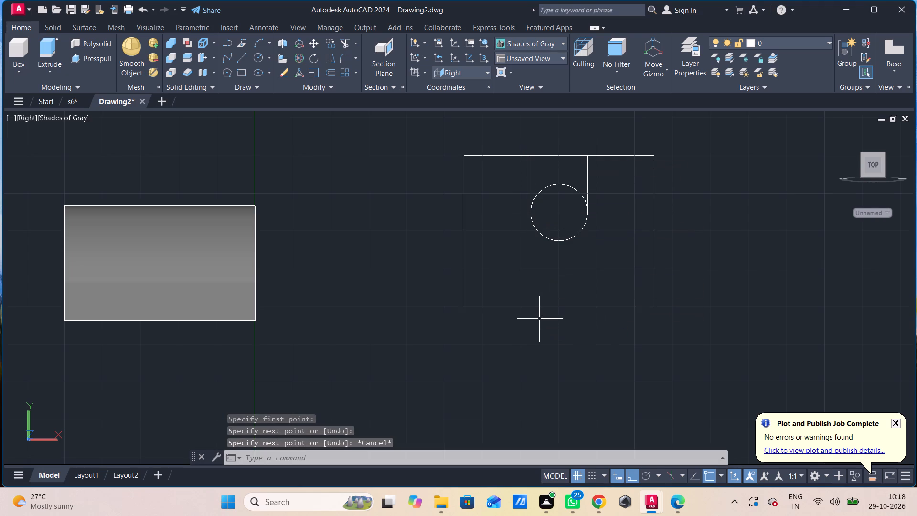
Trim away the circle's upper half and the top edge between the two vertical lines to form an open U-shaped notch.
type("tr")
key("space")
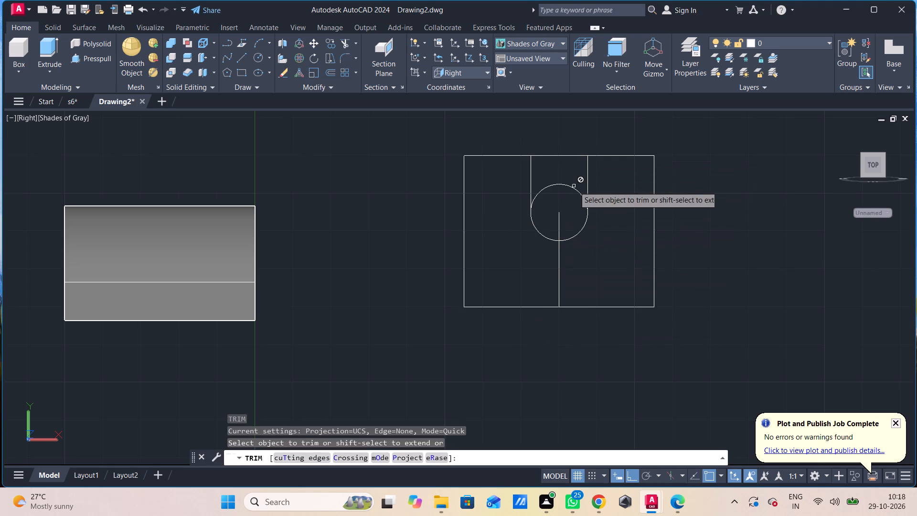
scroll(569, 191, "up", 2)
left_click(569, 182)
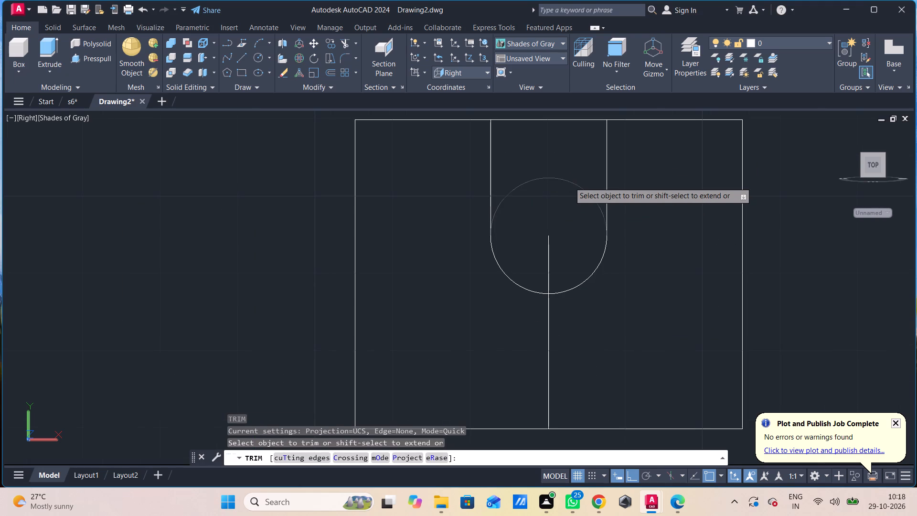
left_click(563, 120)
scroll(565, 202, "down", 1)
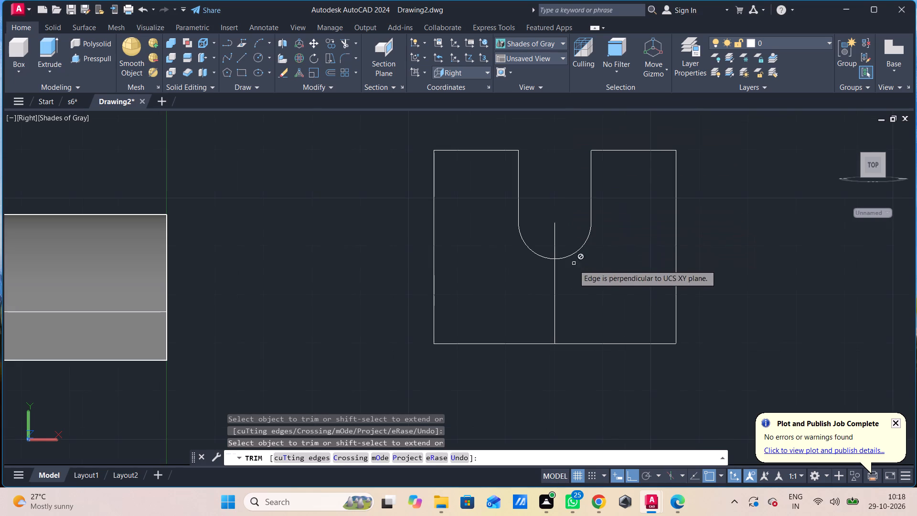
key("Escape")
Delete the vertical construction line below the notch.
left_click(560, 305)
left_click(549, 318)
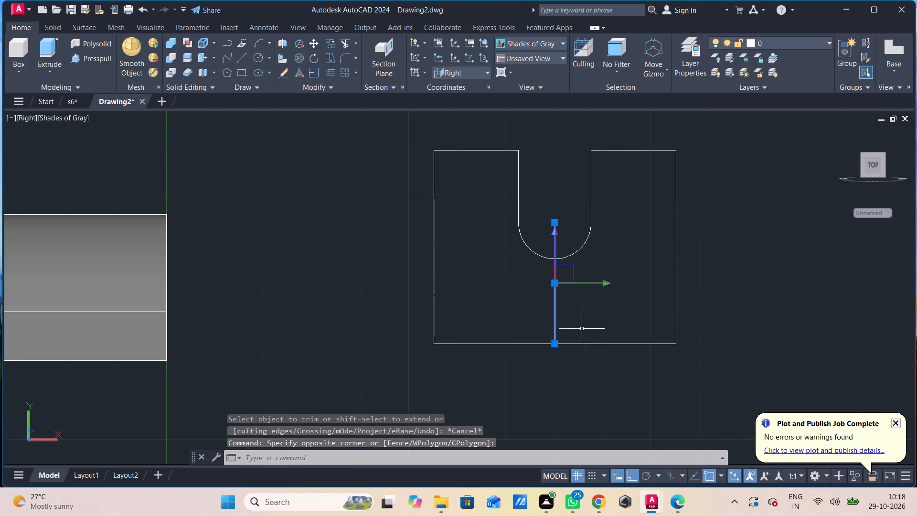
key("Delete")
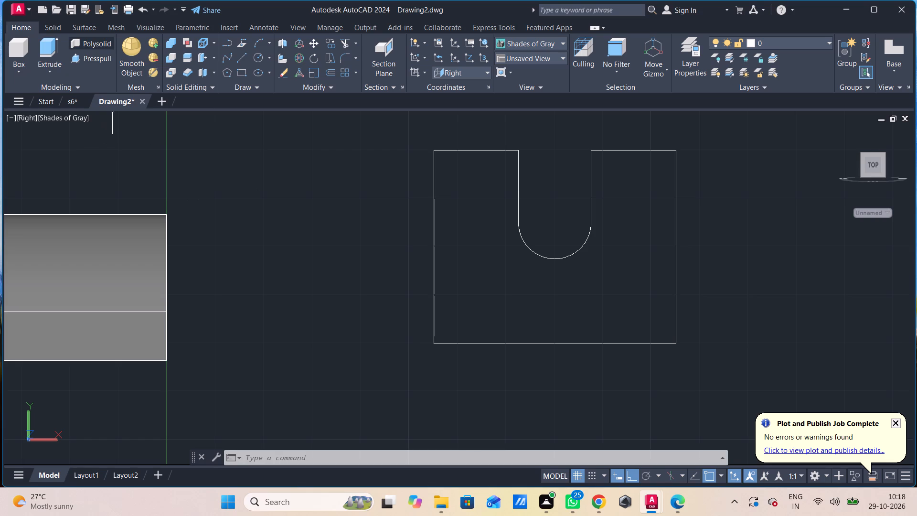
Presspull the closed U-notched profile by 10 to make a solid plate.
left_click(82, 63)
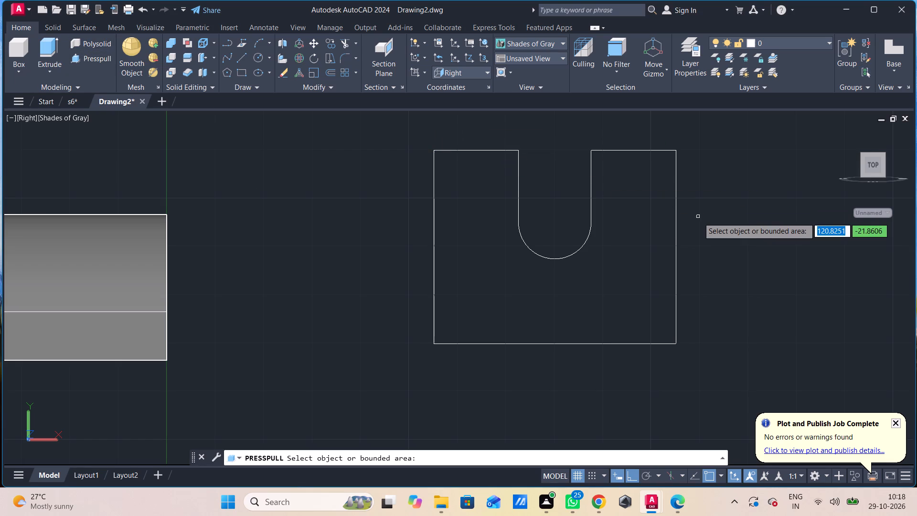
middle_click_drag(698, 217, 693, 222, "shift")
scroll(697, 222, "down", 1)
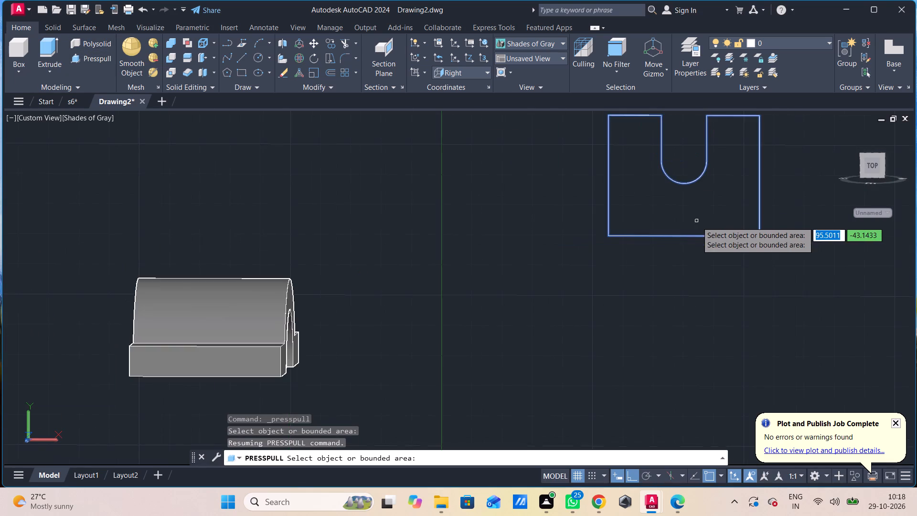
middle_click_drag(868, 271, 804, 322)
middle_click_drag(804, 291, 786, 309, "shift")
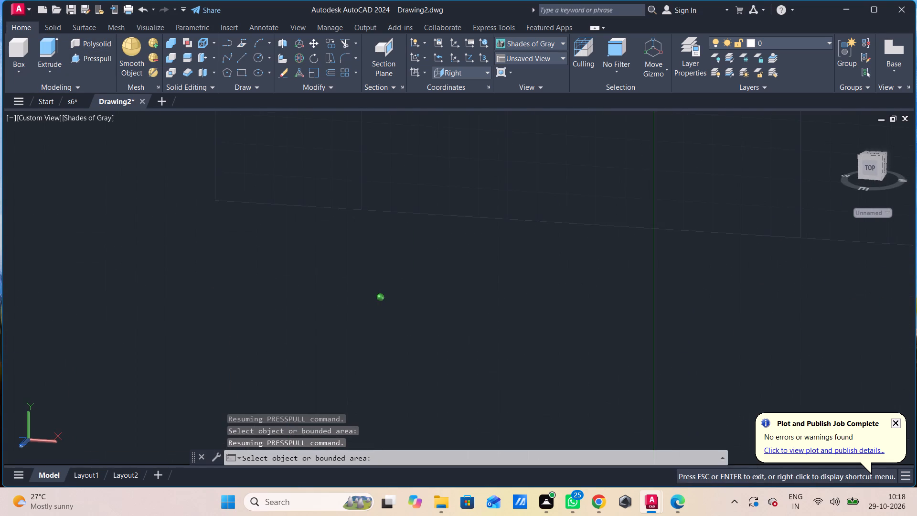
middle_click_drag(786, 309, 786, 306, "shift")
scroll(786, 303, "down", 2)
scroll(856, 204, "up", 1)
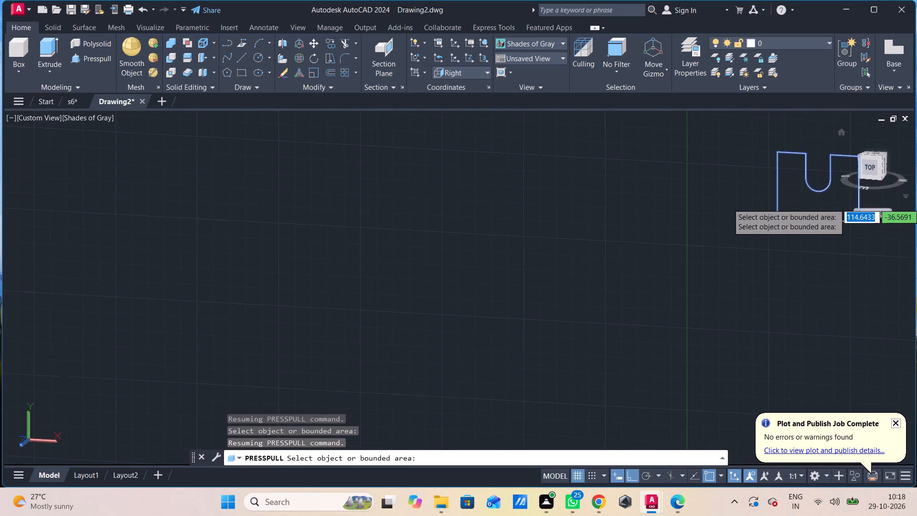
left_click(807, 206)
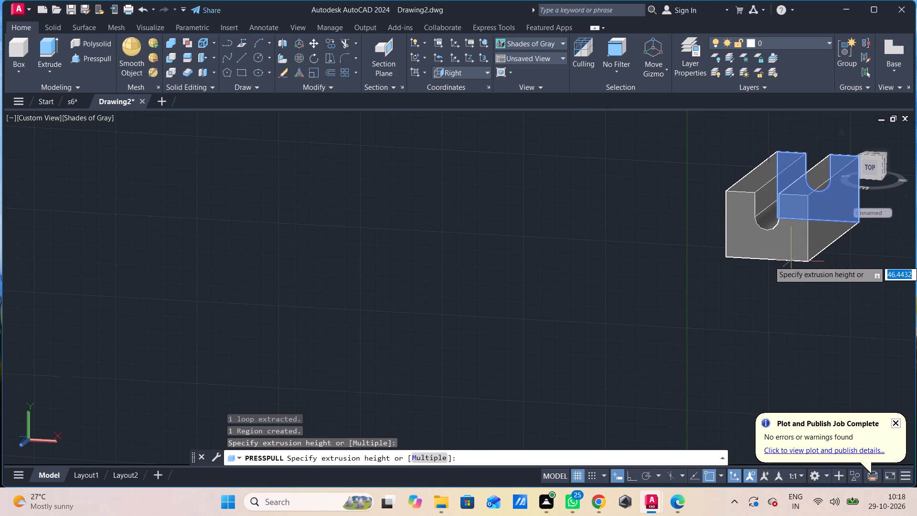
type("10")
key("Return")
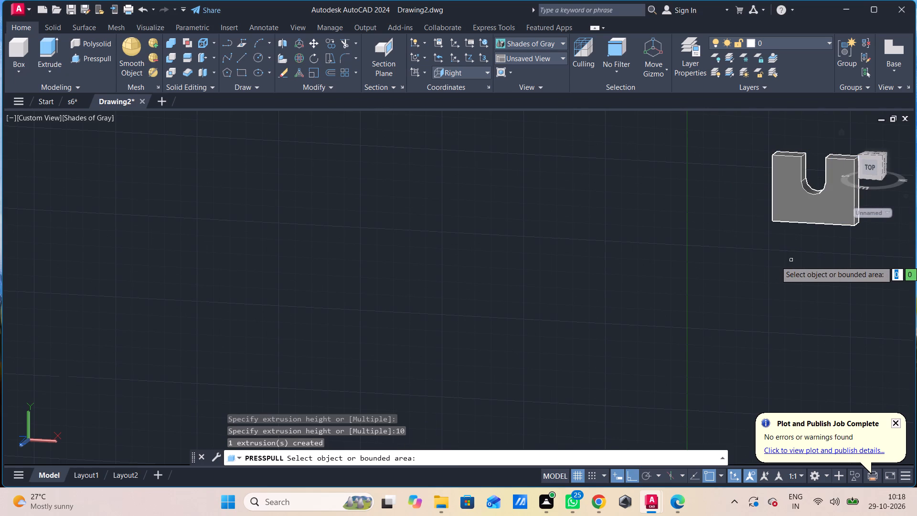
key("Escape")
Move the notched plate close to the half-ring bracket, beside its side lug.
left_click(832, 207)
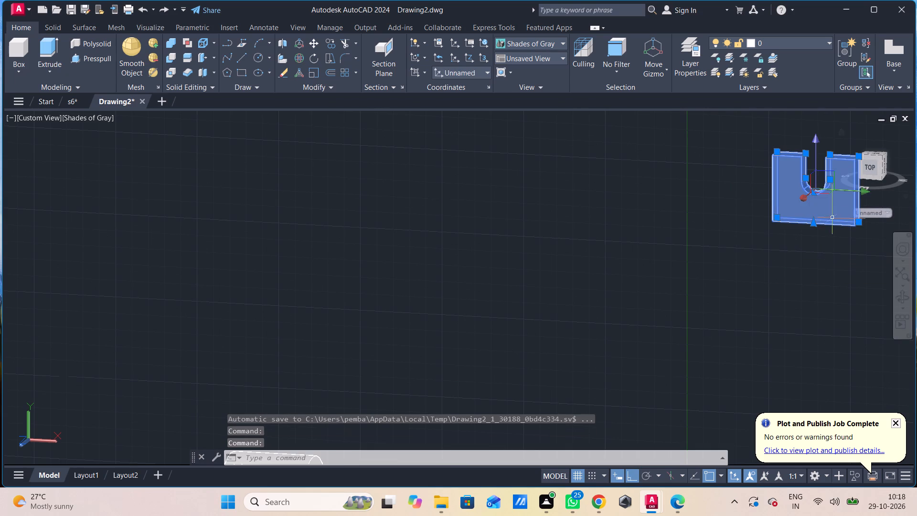
type("m")
key("space")
left_click(833, 220)
scroll(564, 365, "down", 2)
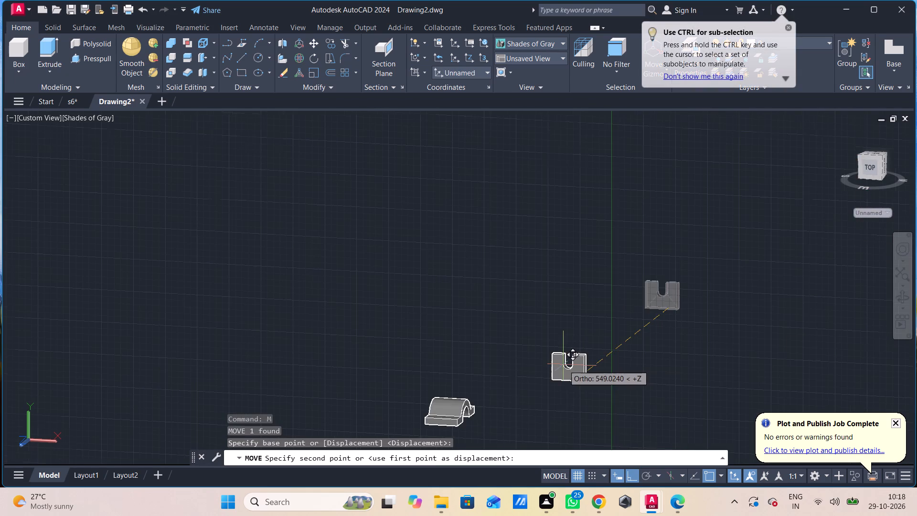
middle_click_drag(442, 411, 449, 323)
scroll(442, 344, "up", 1)
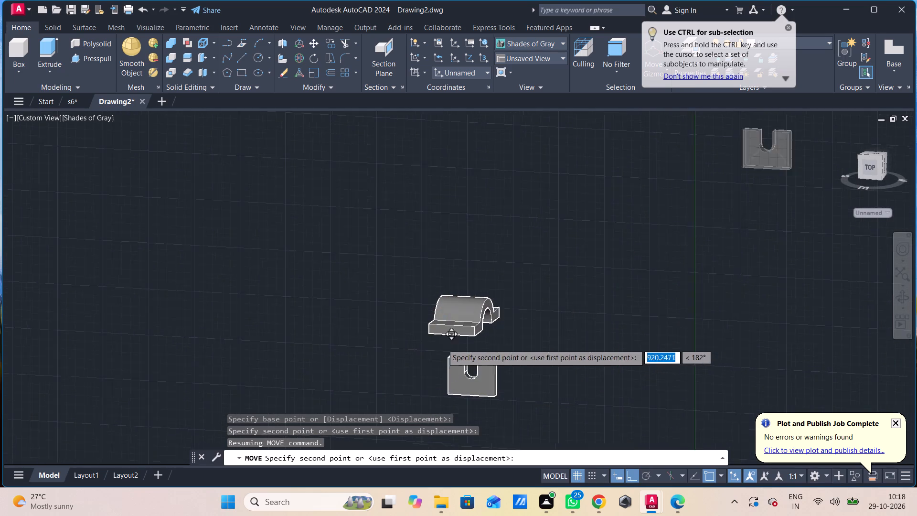
scroll(442, 344, "up", 5)
scroll(442, 345, "down", 1)
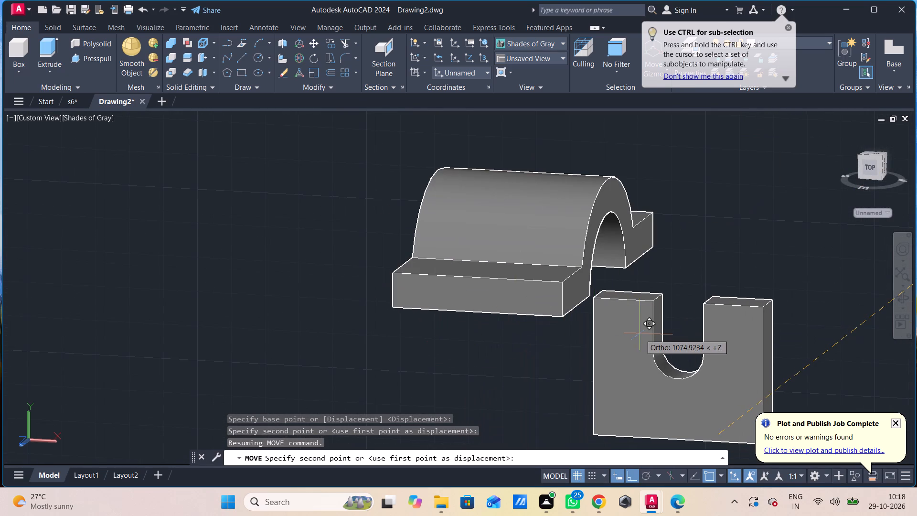
left_click(640, 314)
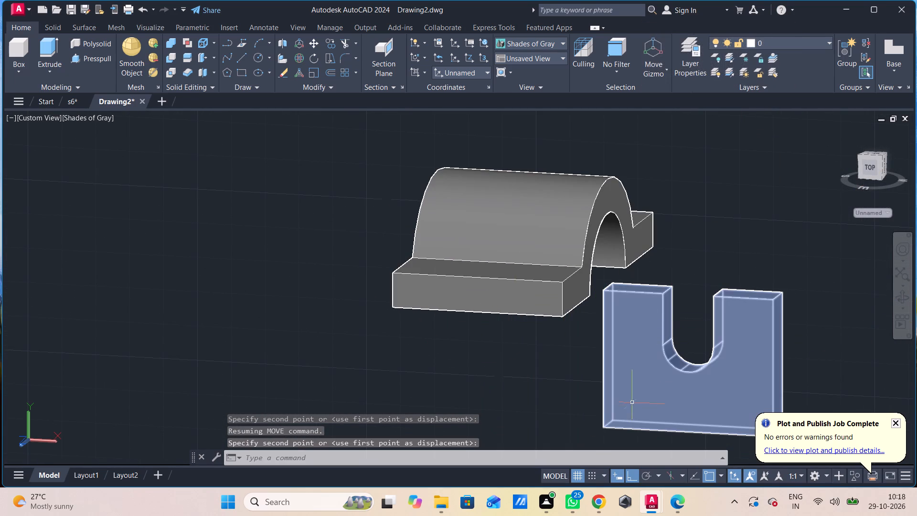
Move the notched plate by its lower outer corner onto the matching lower corner of the bracket's side lug.
key("space")
key("space")
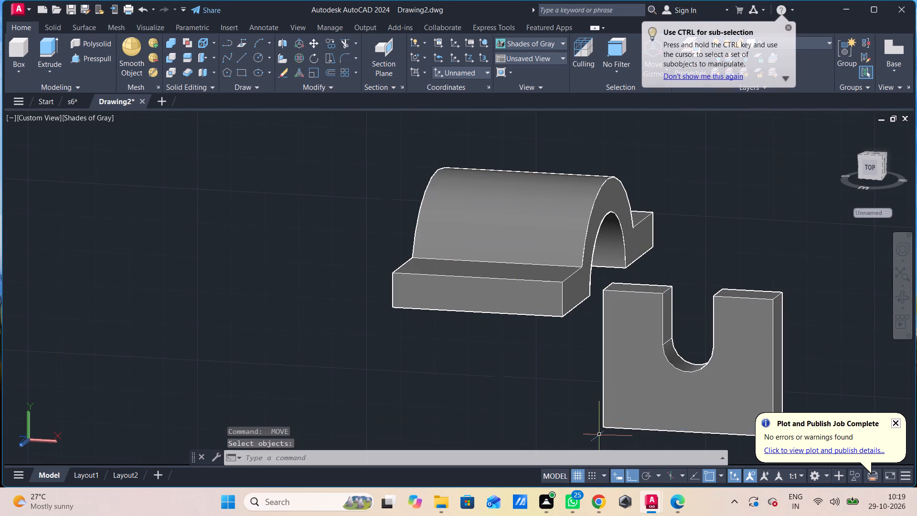
left_click(616, 409)
key("space")
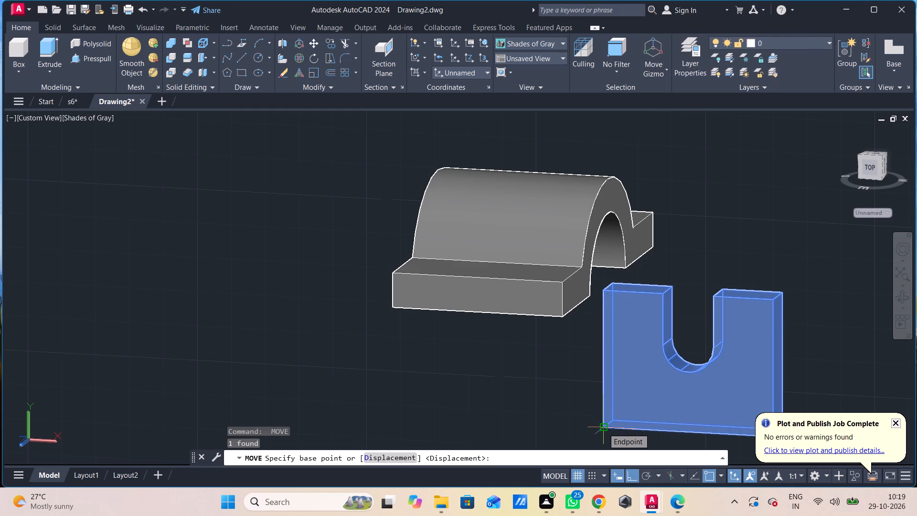
left_click(603, 428)
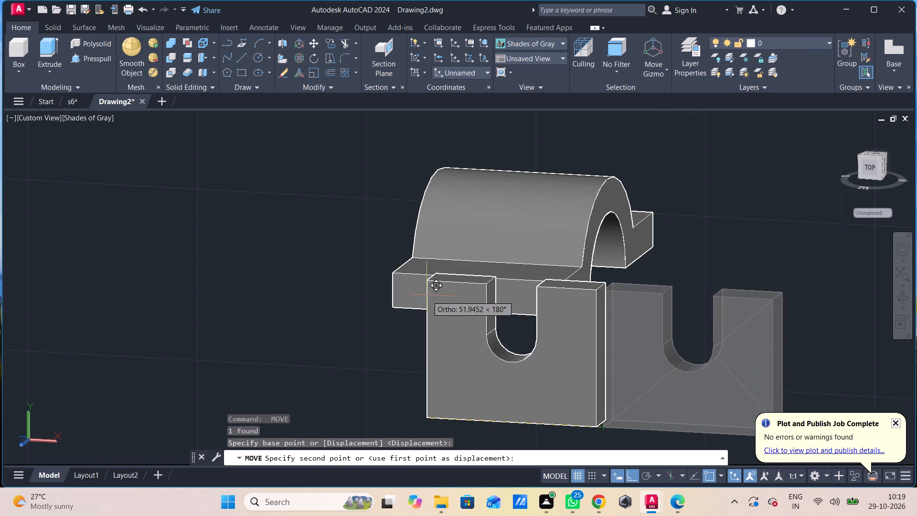
left_click(397, 306)
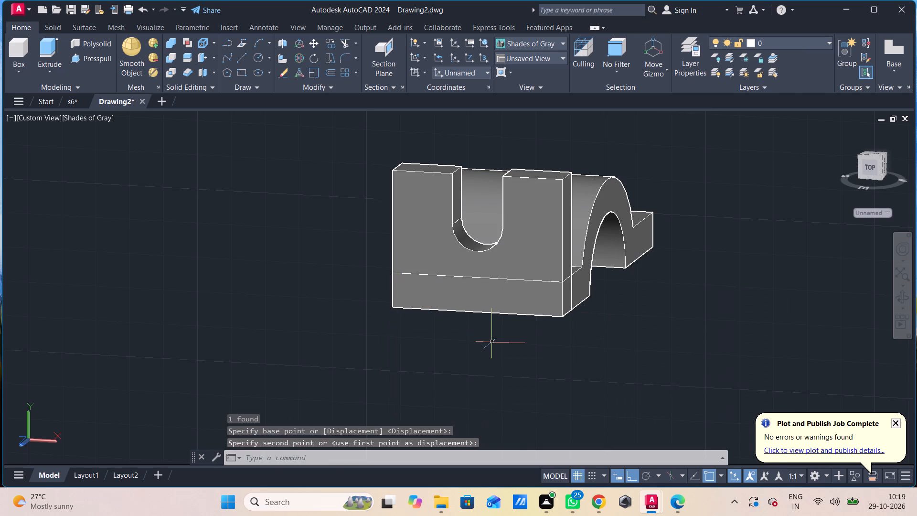
Fillet the two upper outer corner edges of the notched plate with radius 12.5 using Fillet Edge.
middle_click_drag(495, 343, 642, 352, "shift")
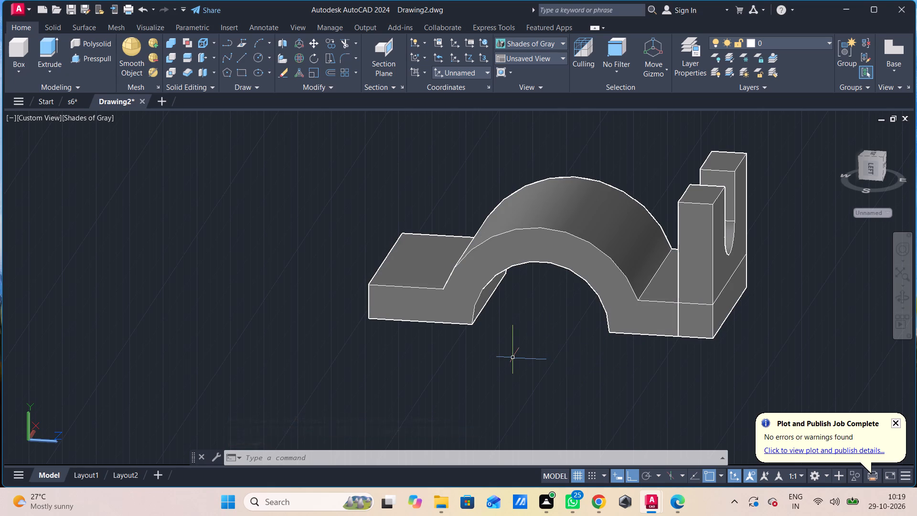
key("f")
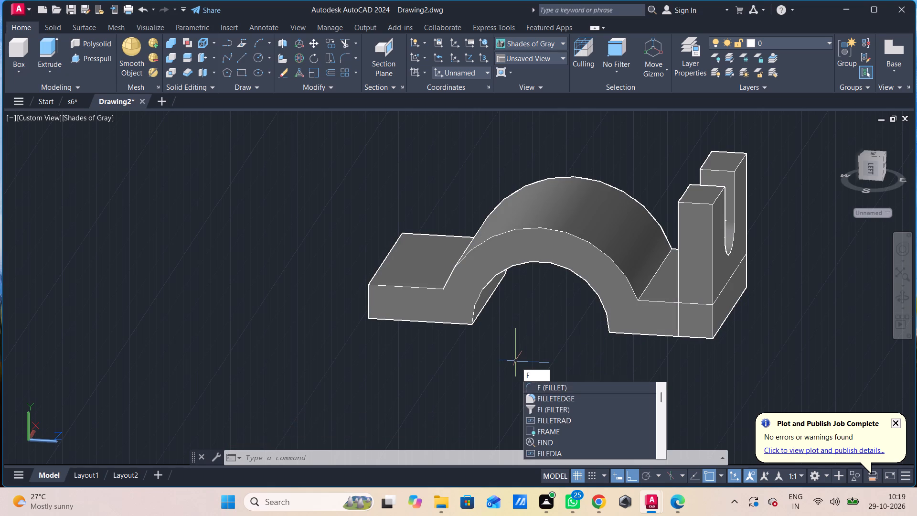
left_click(540, 395)
type("r")
key("space")
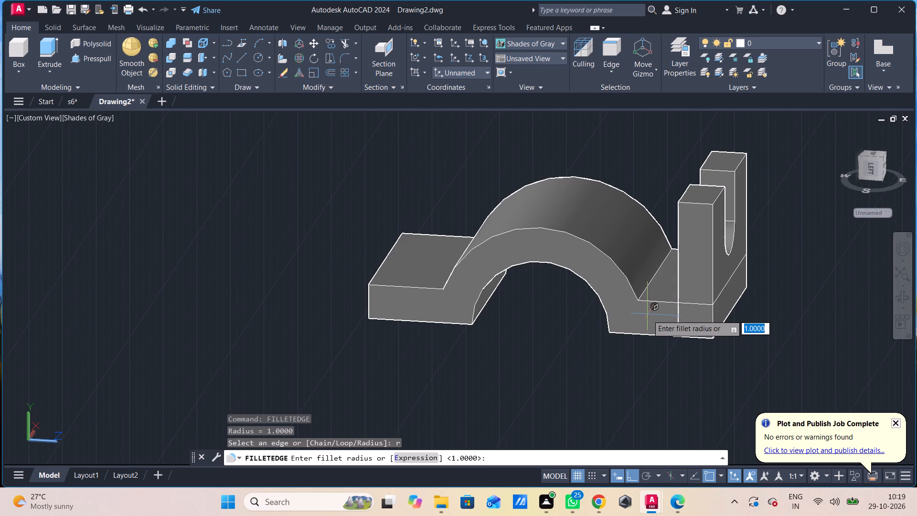
type("12")
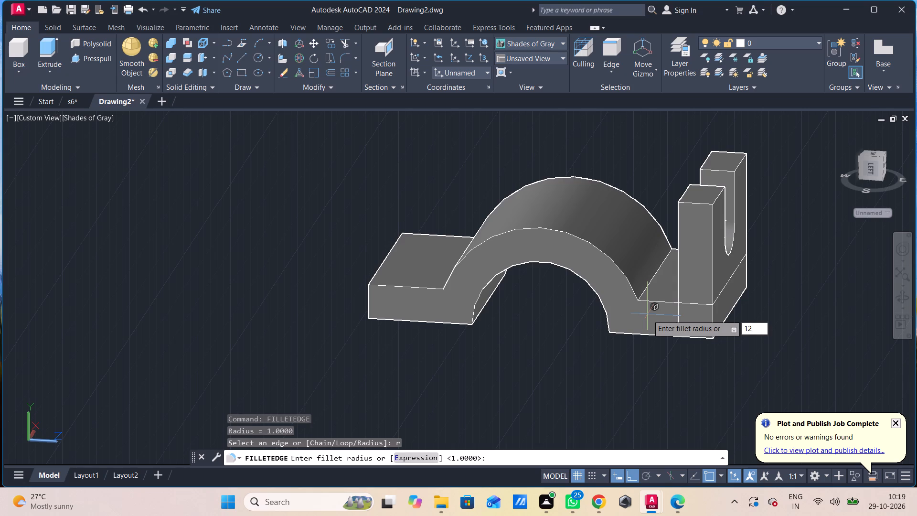
type(".5")
key("Return")
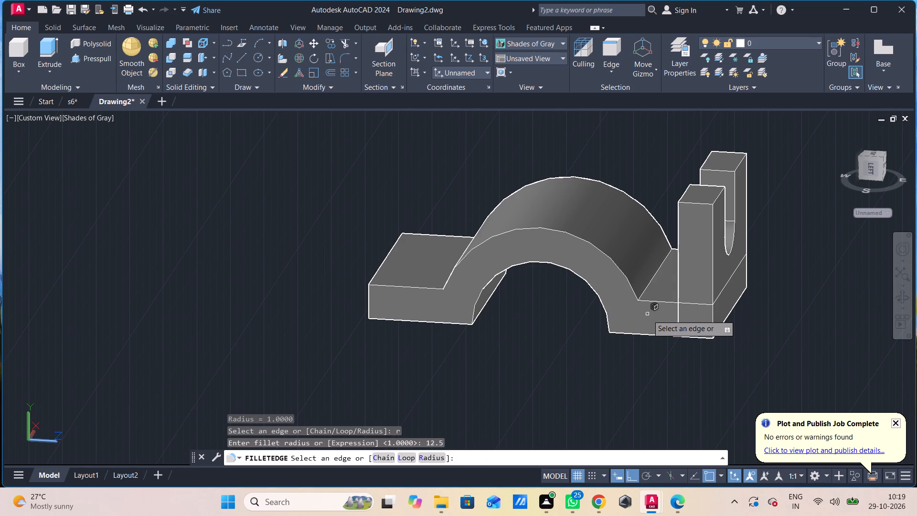
left_click(697, 204)
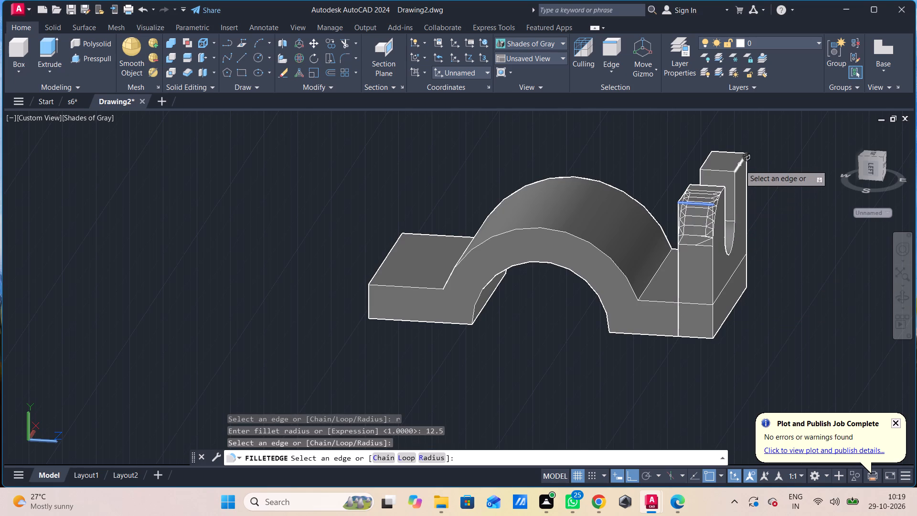
left_click(736, 152)
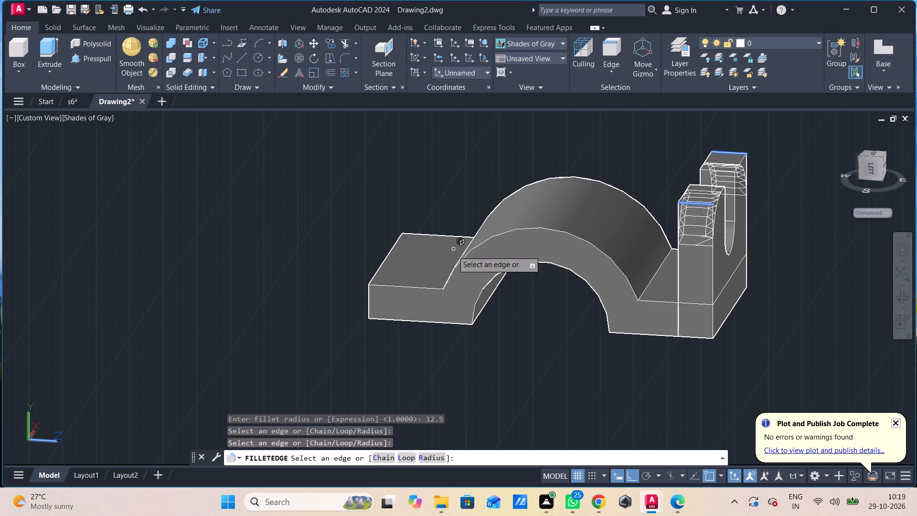
left_click(370, 302)
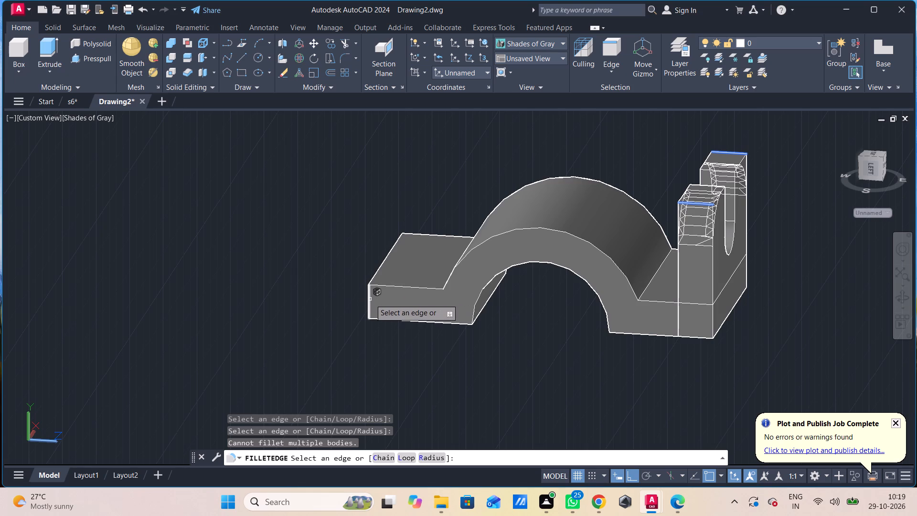
left_click(370, 297)
left_click(368, 300)
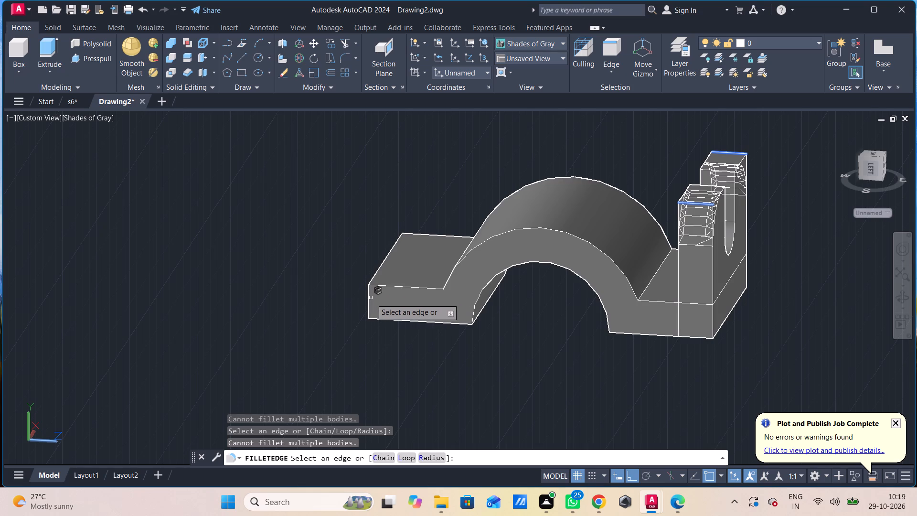
left_click(369, 306)
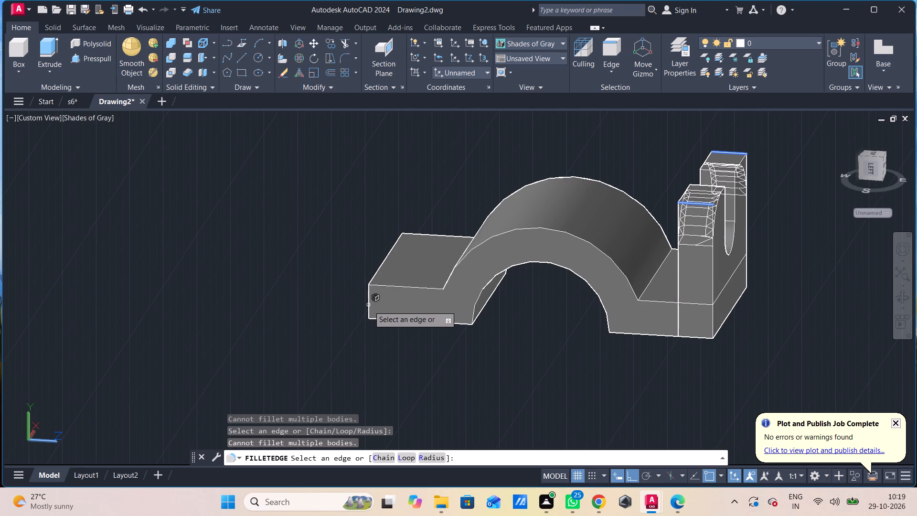
middle_click_drag(395, 377, 499, 383, "ctrl")
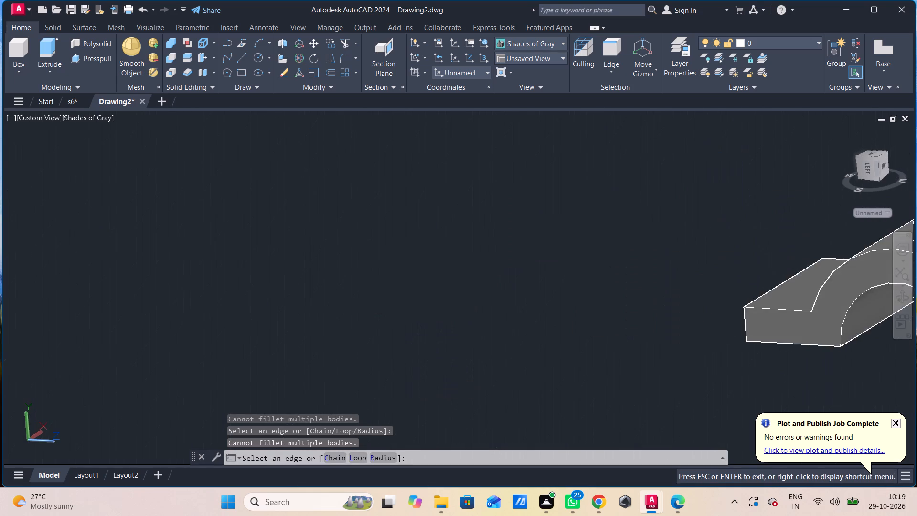
middle_click_drag(499, 383, 357, 409, "ctrl")
middle_click_drag(389, 370, 400, 305)
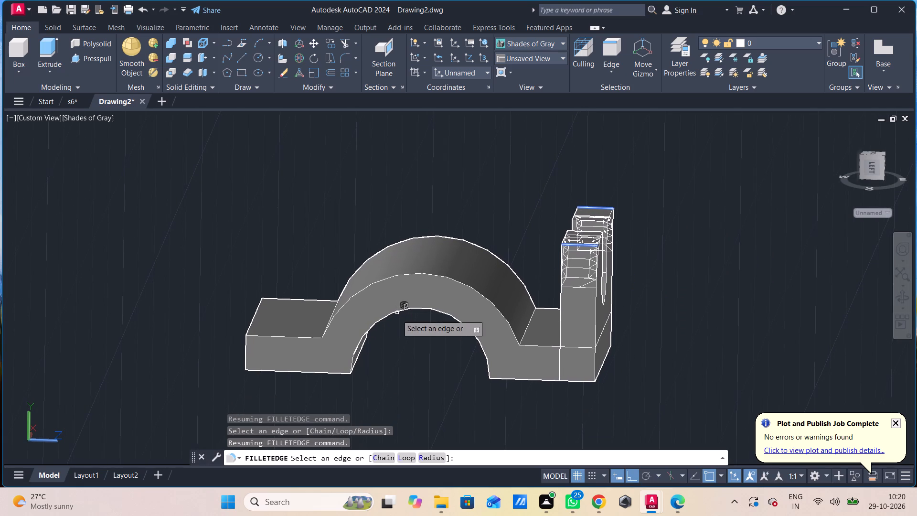
middle_click_drag(394, 324, 428, 323, "shift")
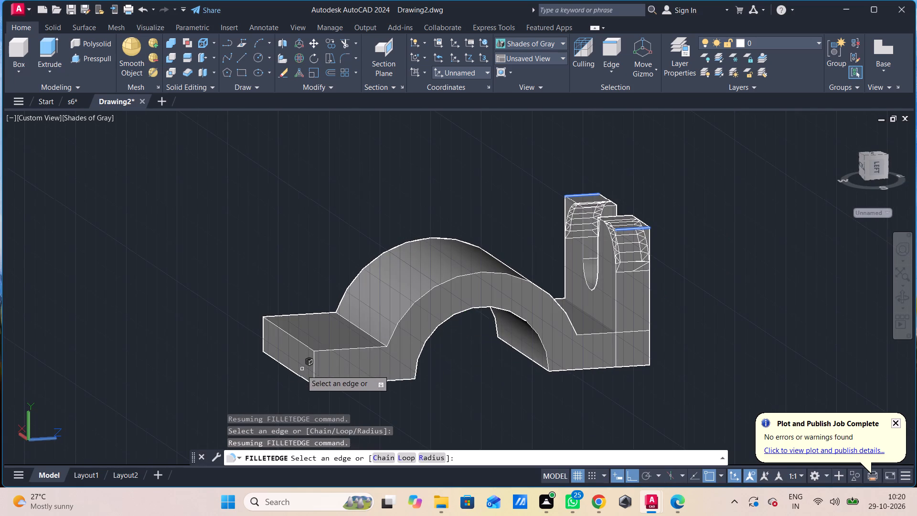
left_click(315, 372)
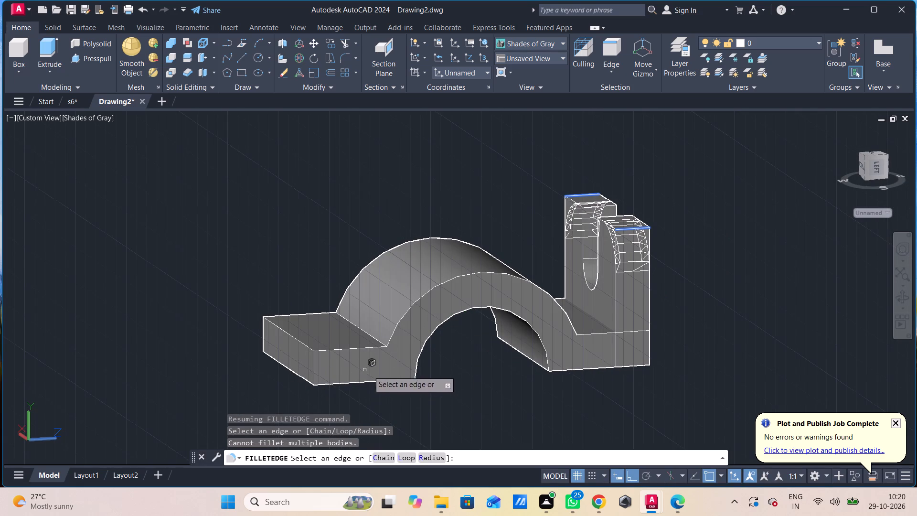
key("Return")
key("Return")
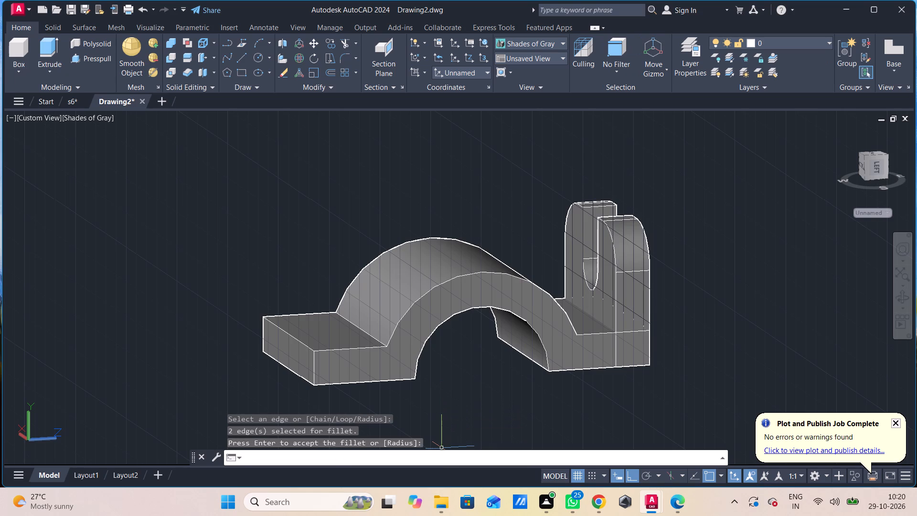
Fillet the two vertical outer corner edges of the opposite side lug with radius 12.5.
key("space")
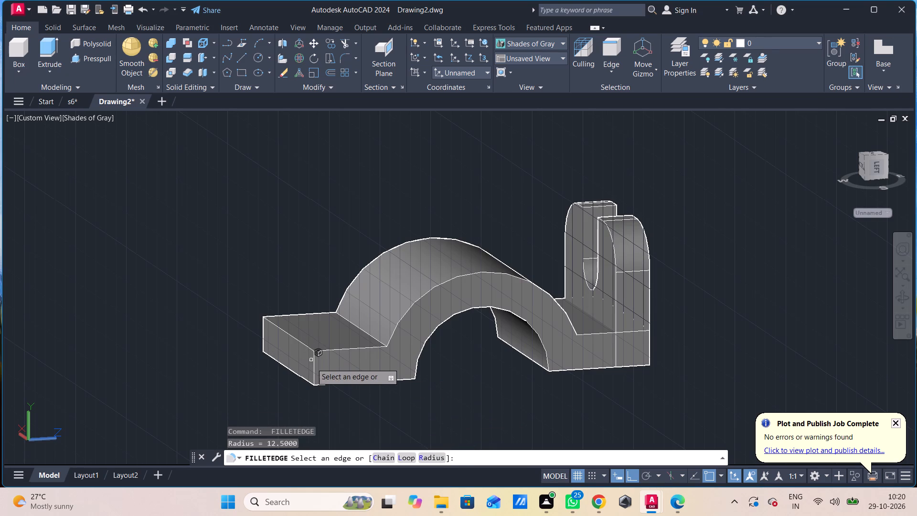
left_click(314, 368)
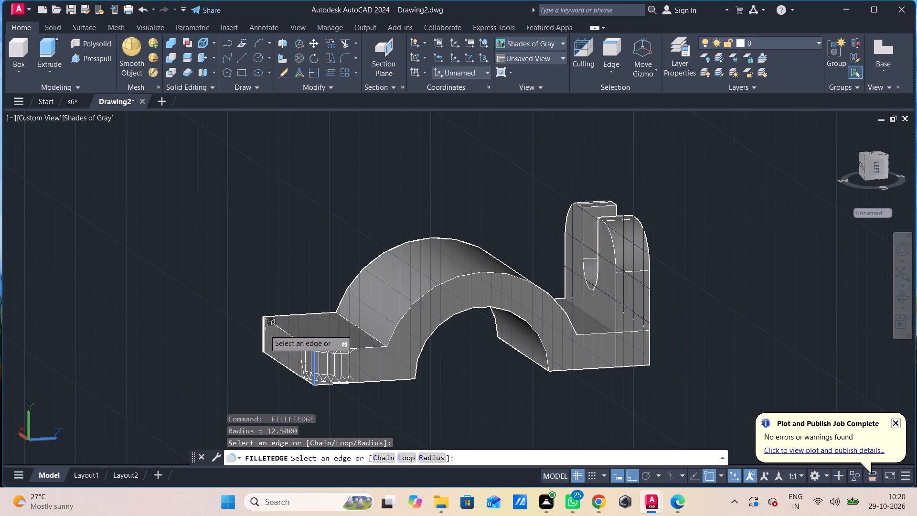
left_click(265, 330)
key("space")
key("space")
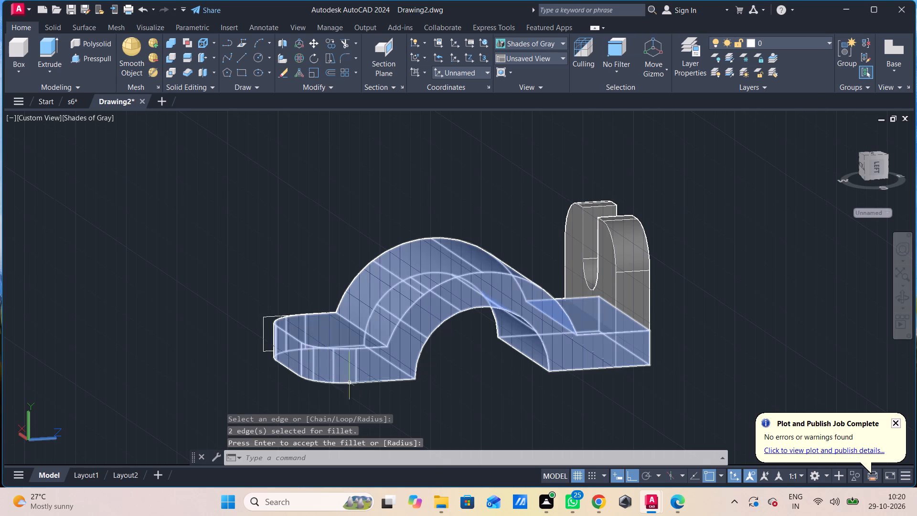
key("Escape")
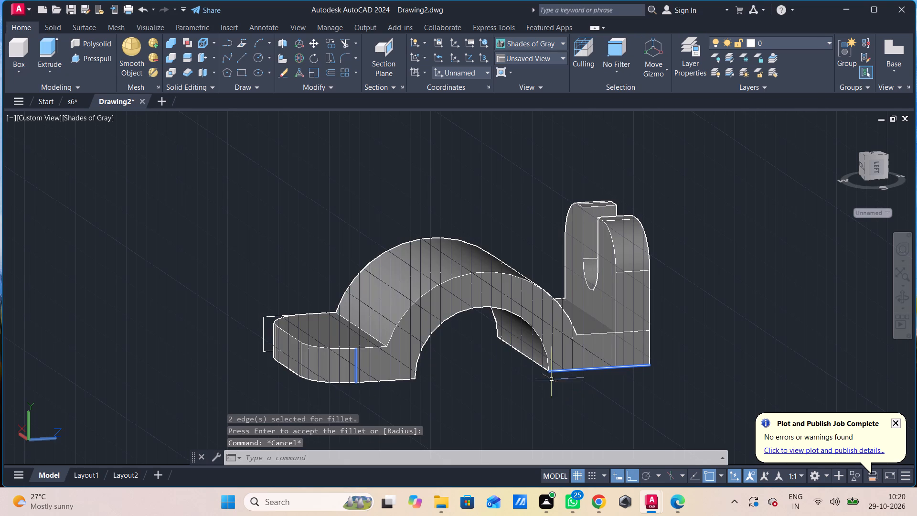
Erase the leftover sketch lines projecting beyond the rounded outer corner of the side lug.
left_click(274, 314)
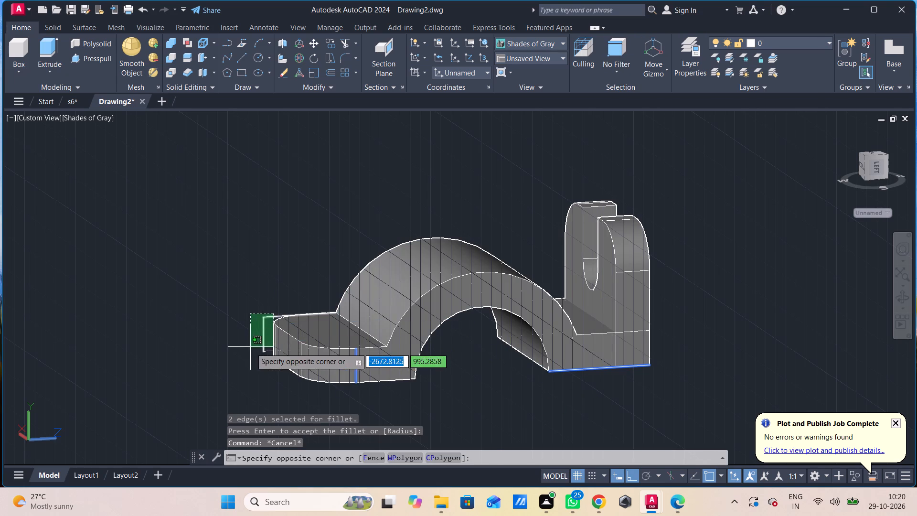
left_click(251, 348)
key("Escape")
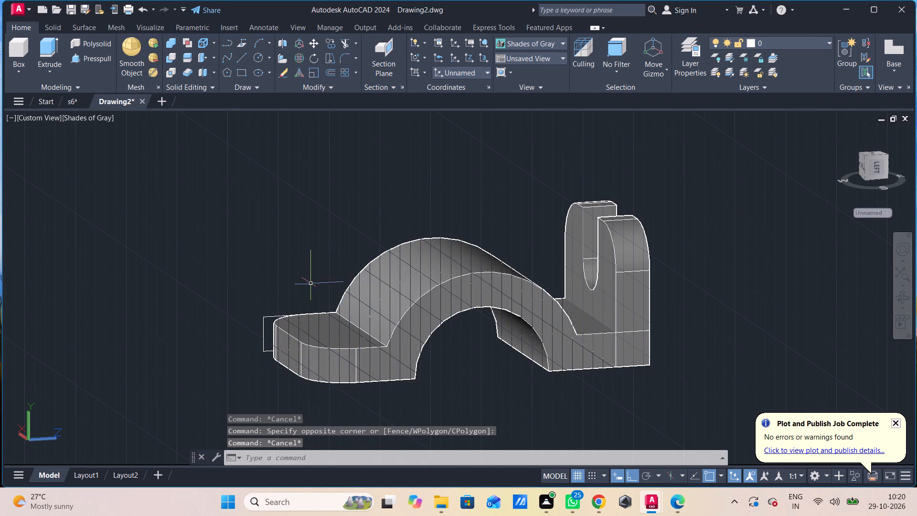
left_click(273, 294)
left_click(260, 331)
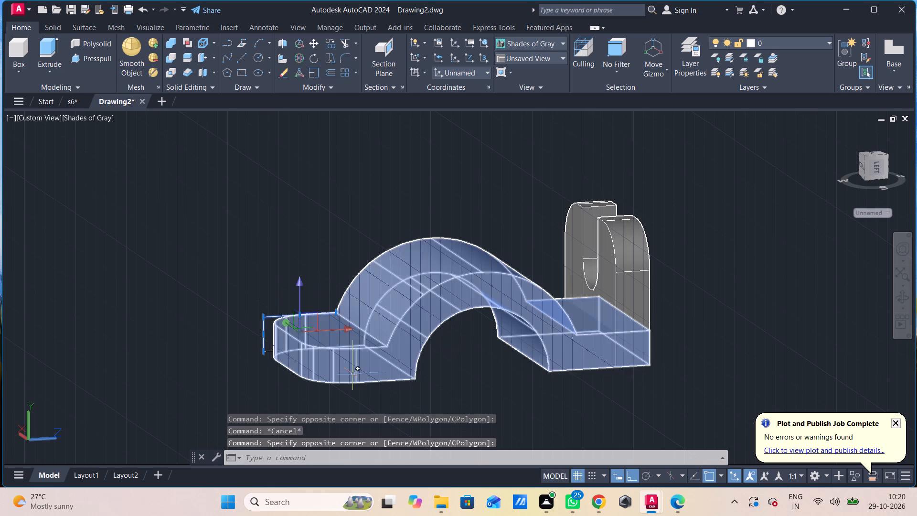
key("Delete")
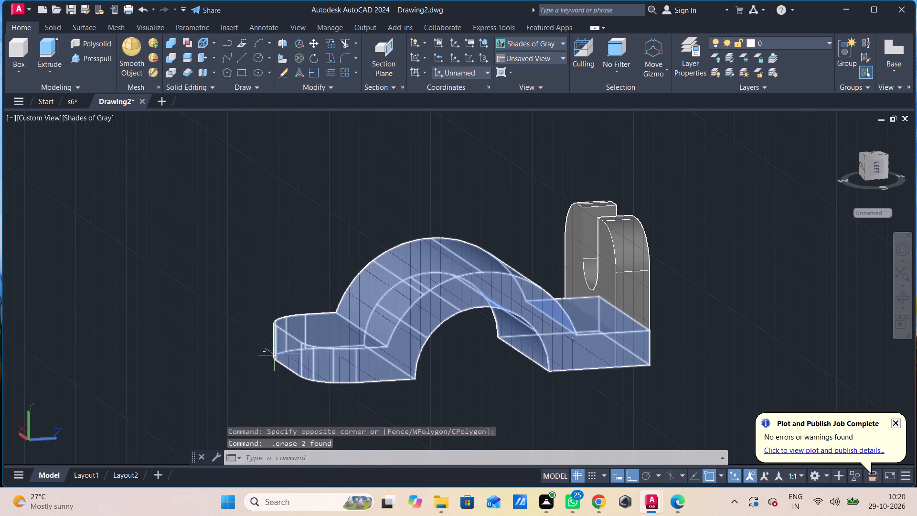
left_click(269, 352)
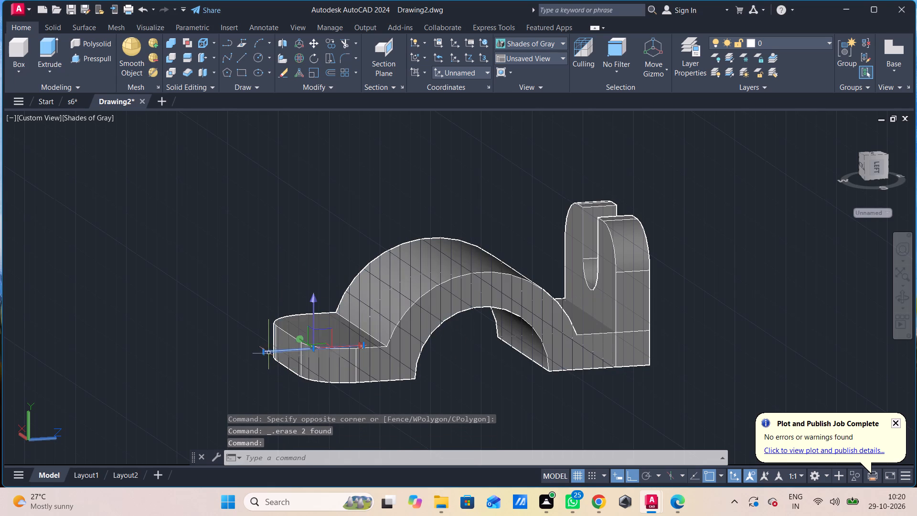
key("Delete")
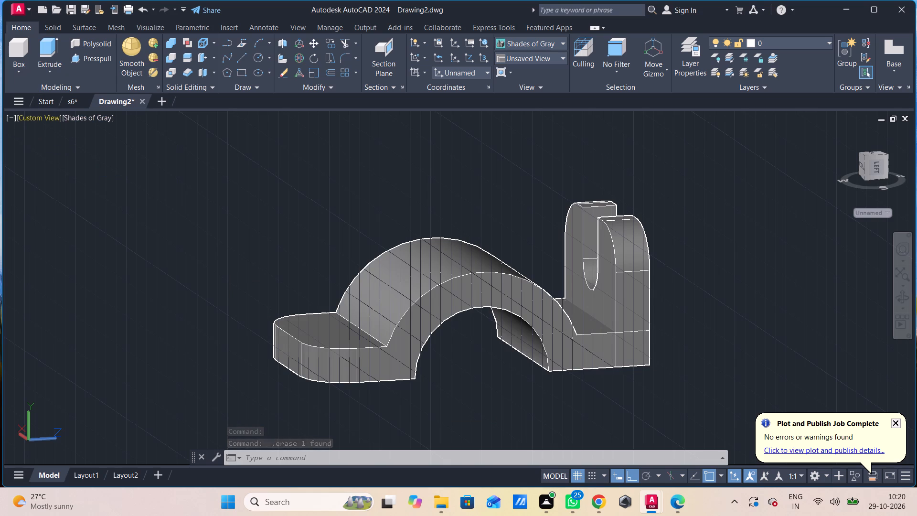
In the Top view, draw a circle of radius 5 centred on the arc centre of the lug's front rounded corner.
left_click(80, 116)
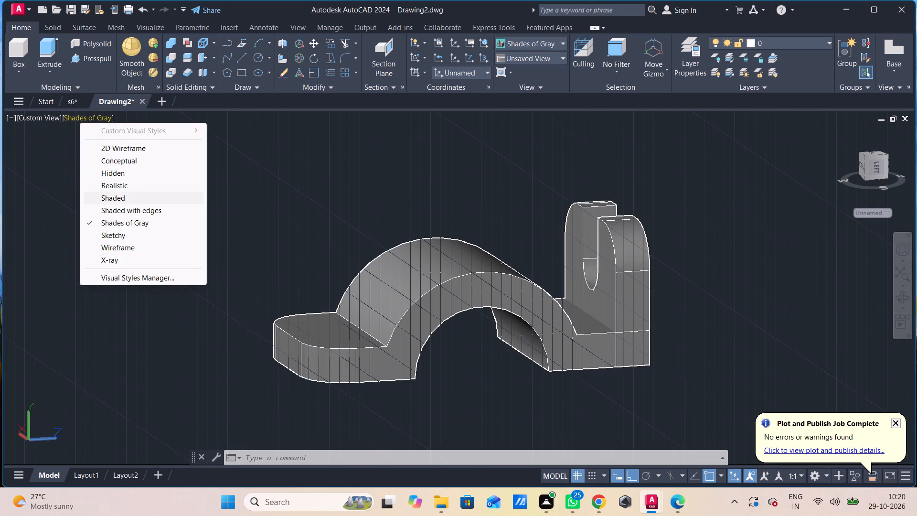
left_click(36, 204)
left_click(28, 149)
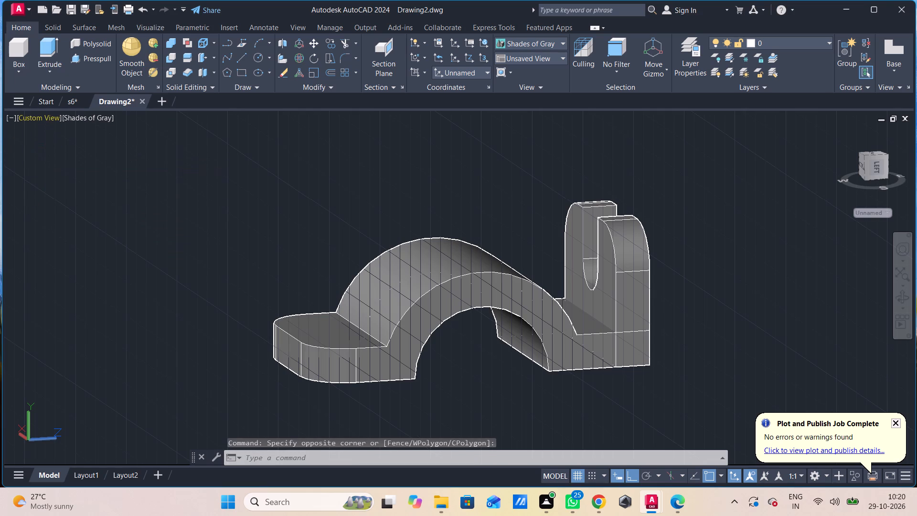
left_click(29, 118)
left_click(60, 143)
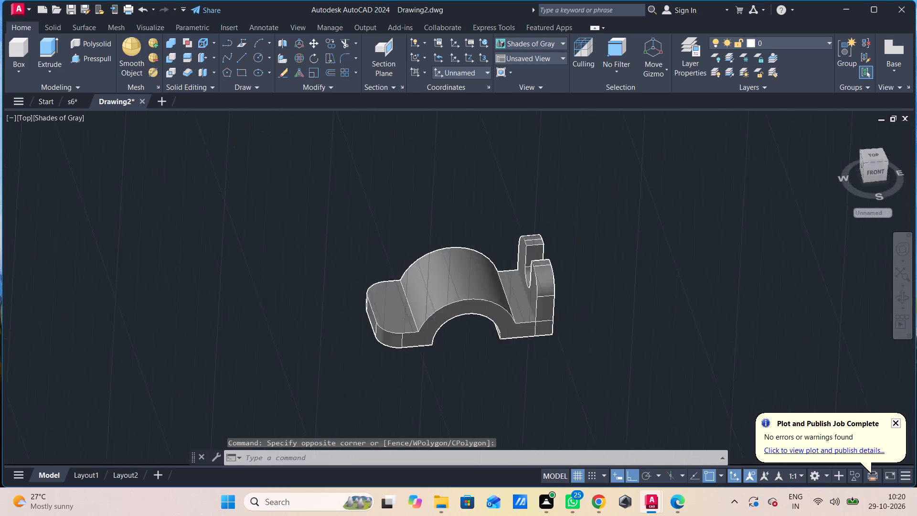
scroll(684, 322, "up", 3)
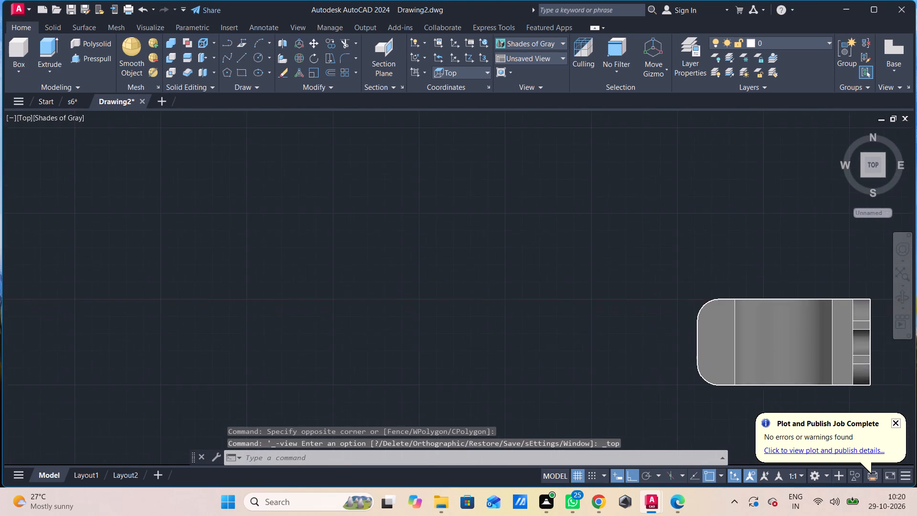
scroll(683, 322, "up", 1)
middle_click_drag(604, 340, 433, 350)
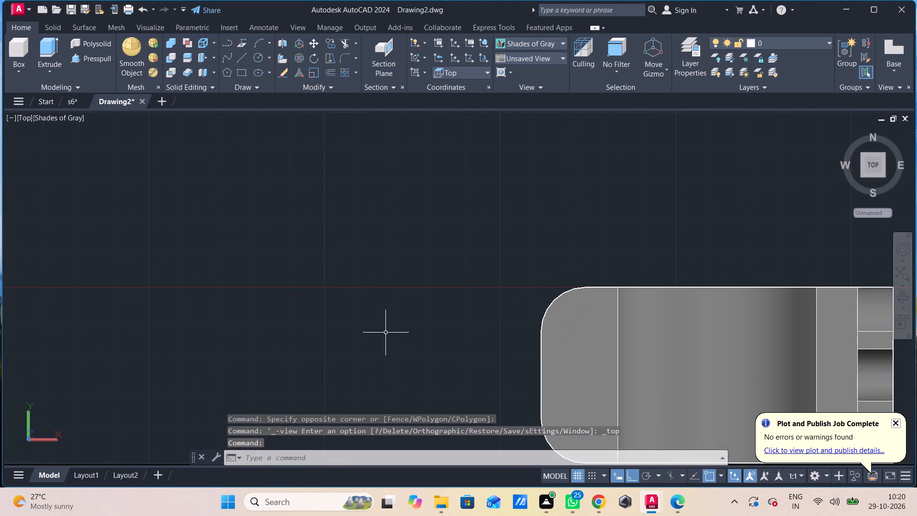
scroll(445, 325, "down", 1)
middle_click_drag(487, 333, 373, 288)
scroll(383, 291, "up", 2)
middle_click_drag(383, 292, 309, 247)
type("c")
key("space")
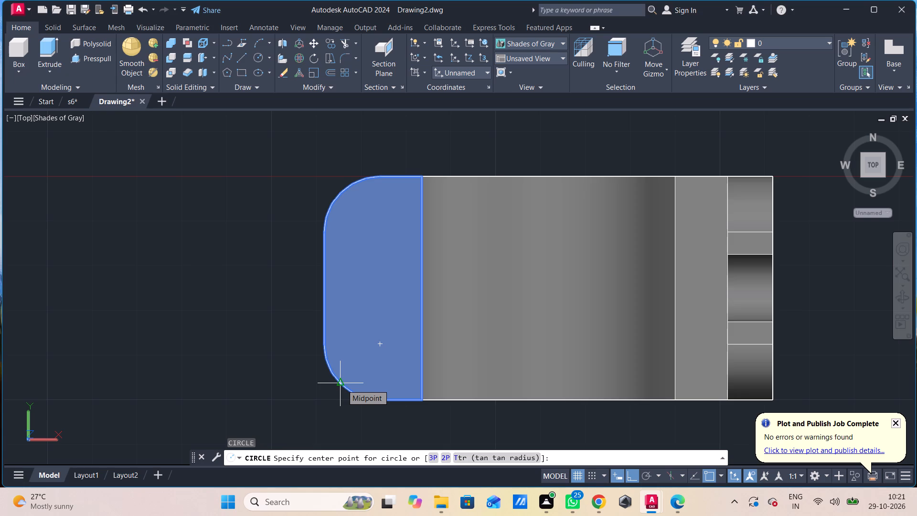
left_click(380, 346)
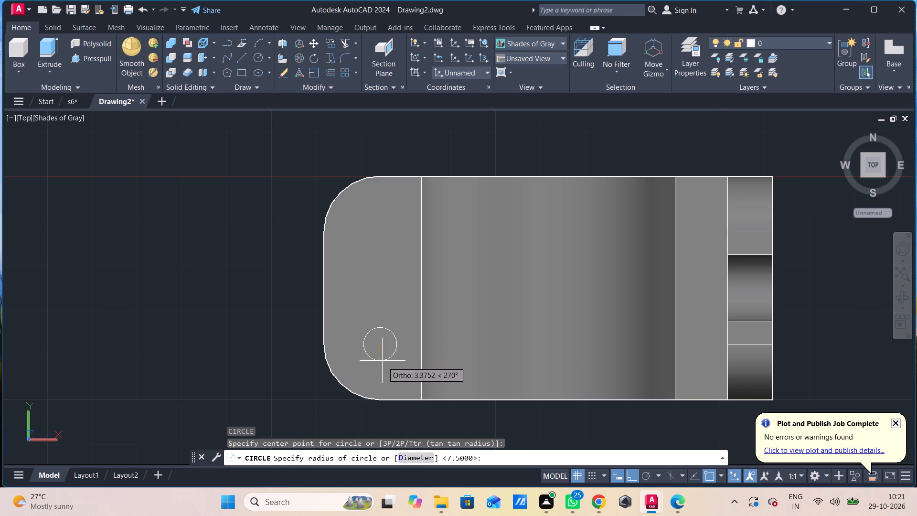
key("5")
key("Return")
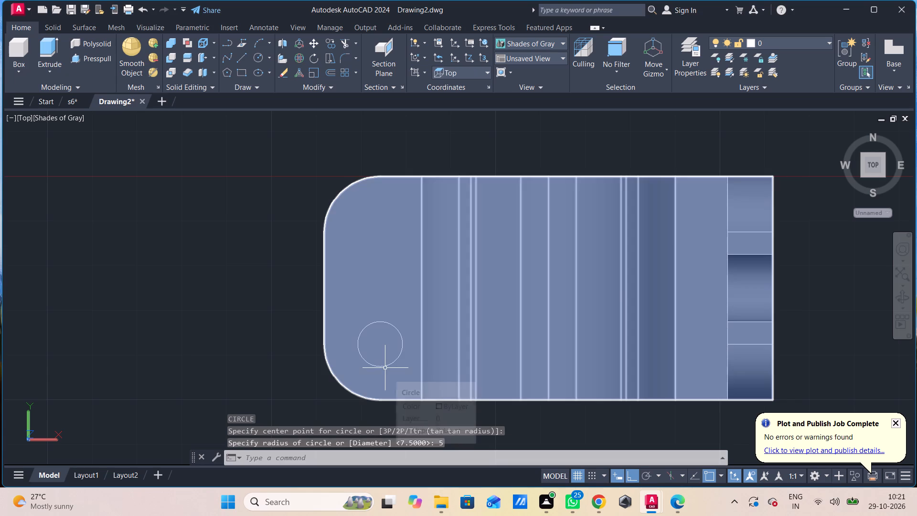
Draw a second circle of radius 5 centred on the arc centre of the lug's rear rounded corner.
key("space")
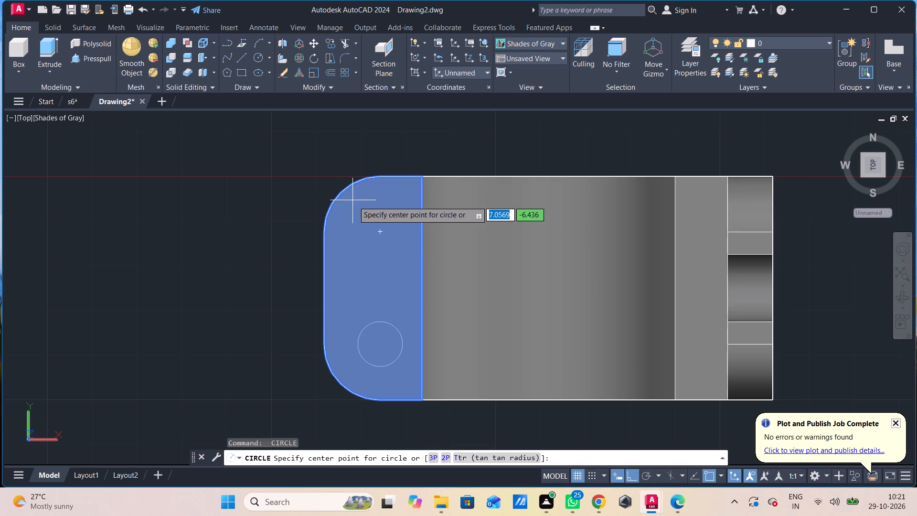
left_click(379, 230)
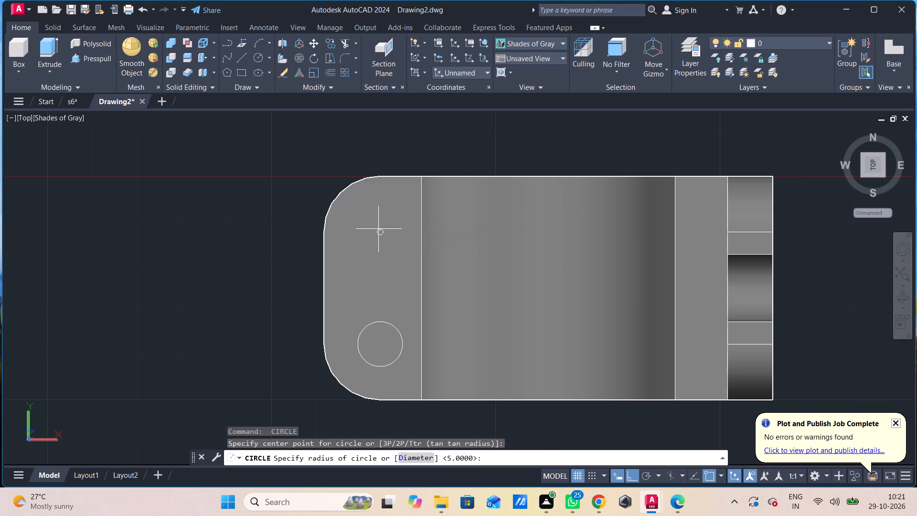
key("5")
key("Return")
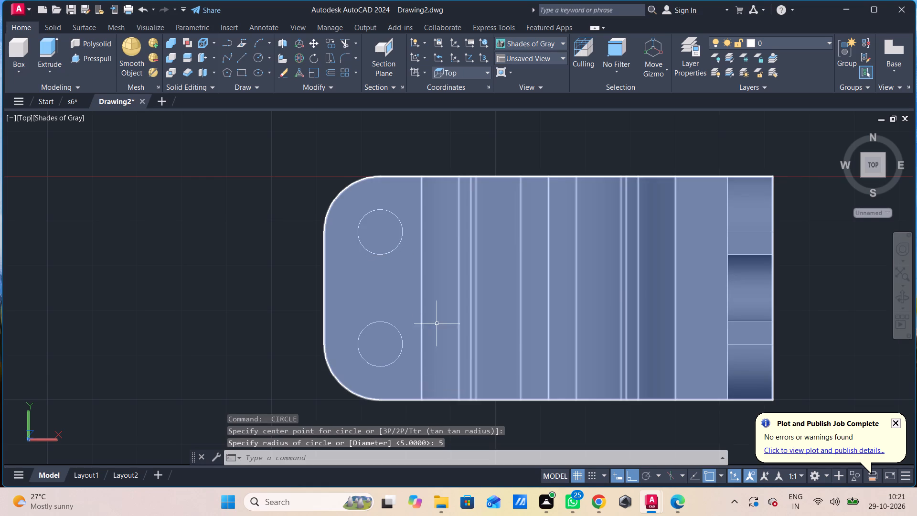
Presspull the two radius 5 circles down through the rounded lug to cut two through holes.
left_click(89, 62)
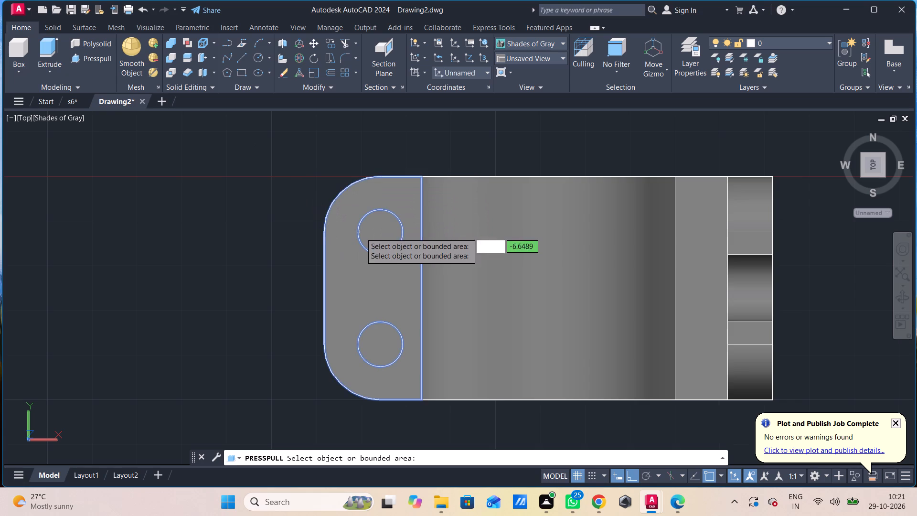
left_click(372, 232)
left_click(175, 276)
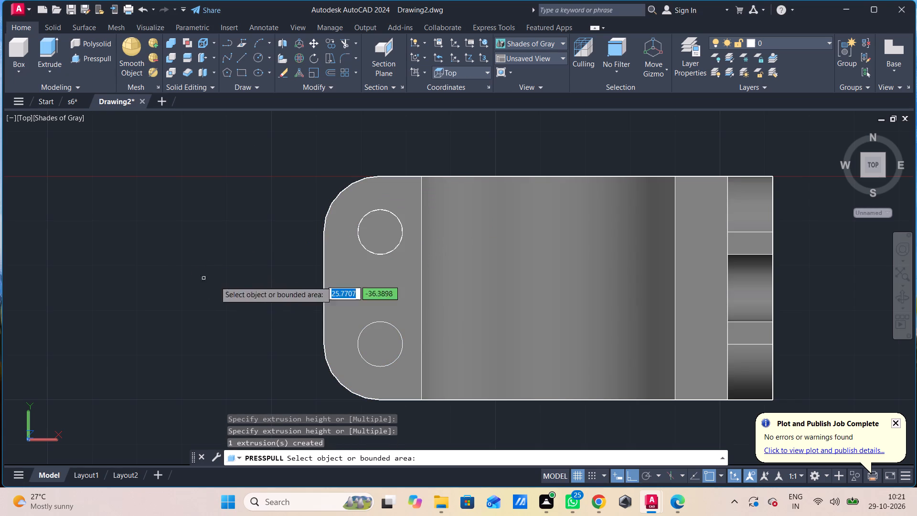
middle_click_drag(367, 317, 367, 278, "shift")
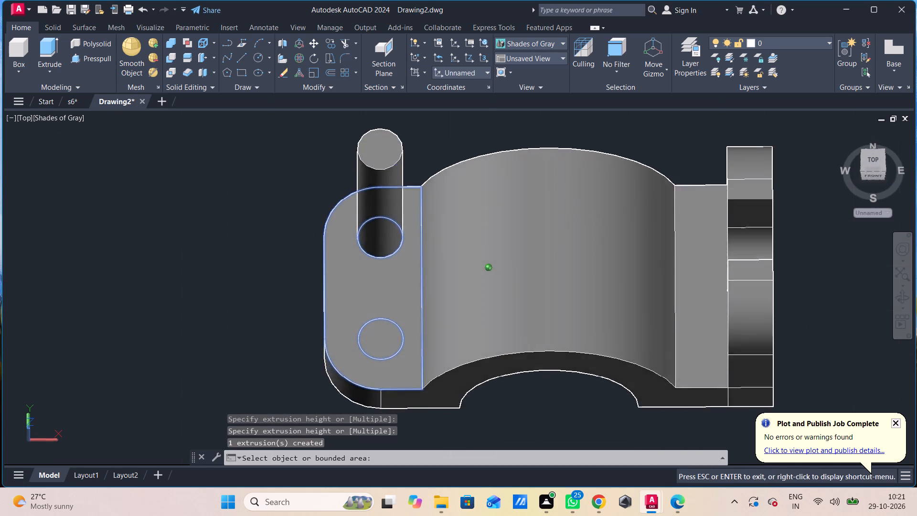
middle_click_drag(367, 278, 370, 218, "shift")
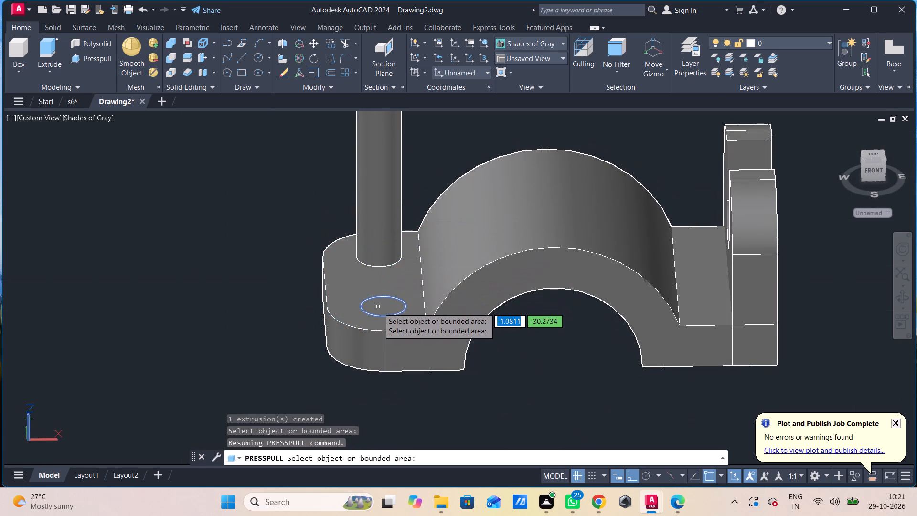
left_click(378, 308)
left_click(376, 418)
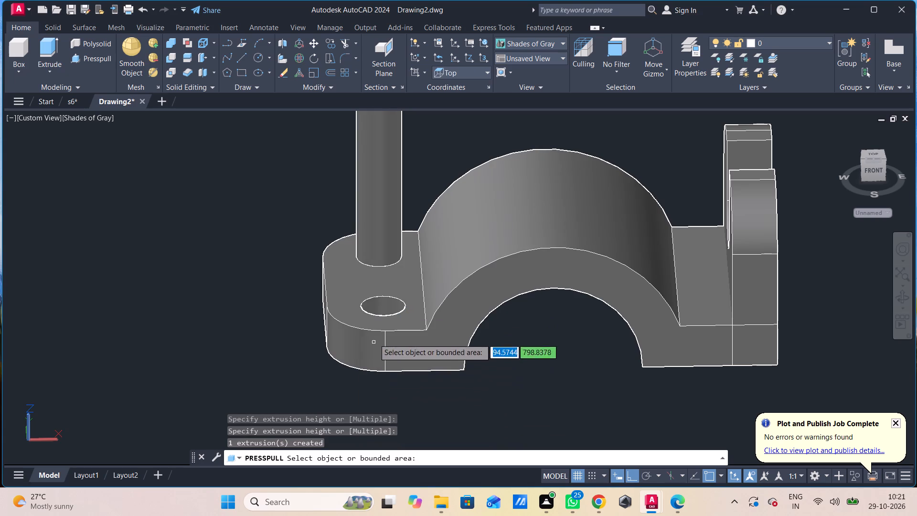
scroll(375, 154, "down", 2)
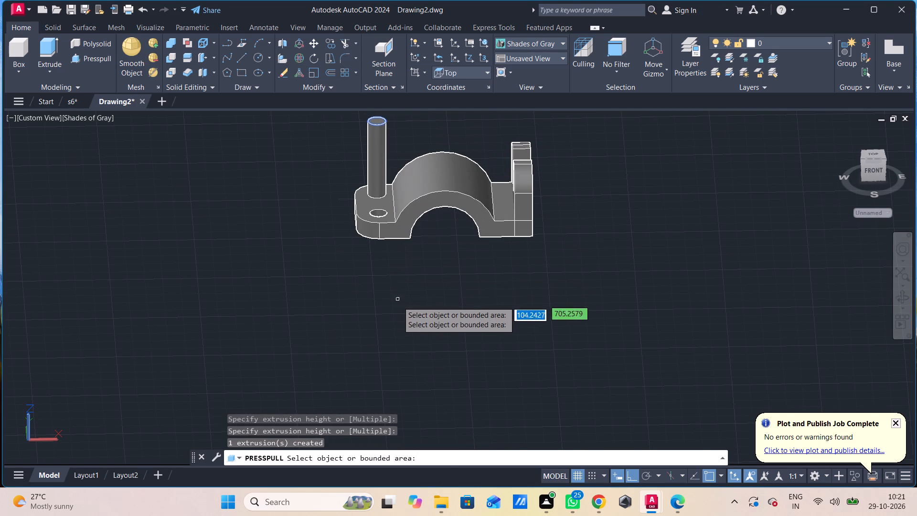
left_click(375, 121)
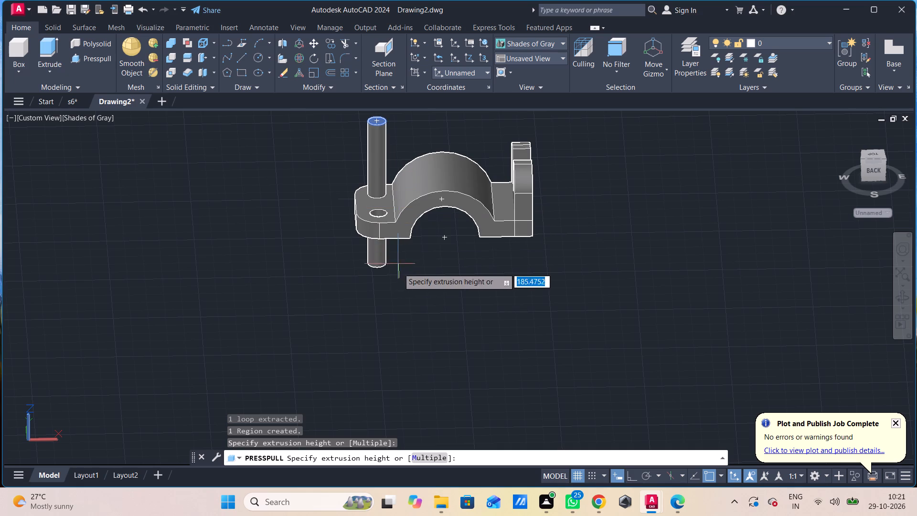
left_click(376, 292)
key("Escape")
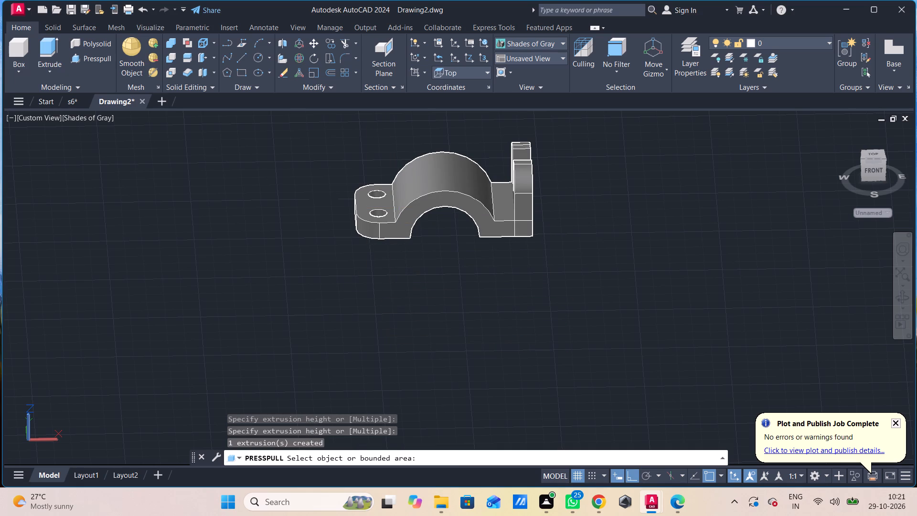
Examine the bracket from several angles, checking the two lug holes and the notched plate.
middle_click_drag(412, 323, 412, 324, "shift")
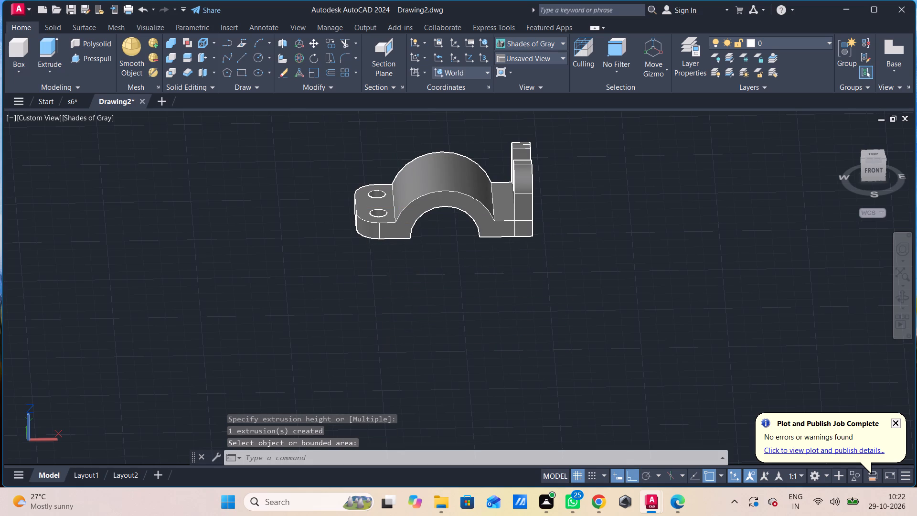
middle_click_drag(412, 324, 379, 348, "shift")
middle_click_drag(383, 328, 365, 388)
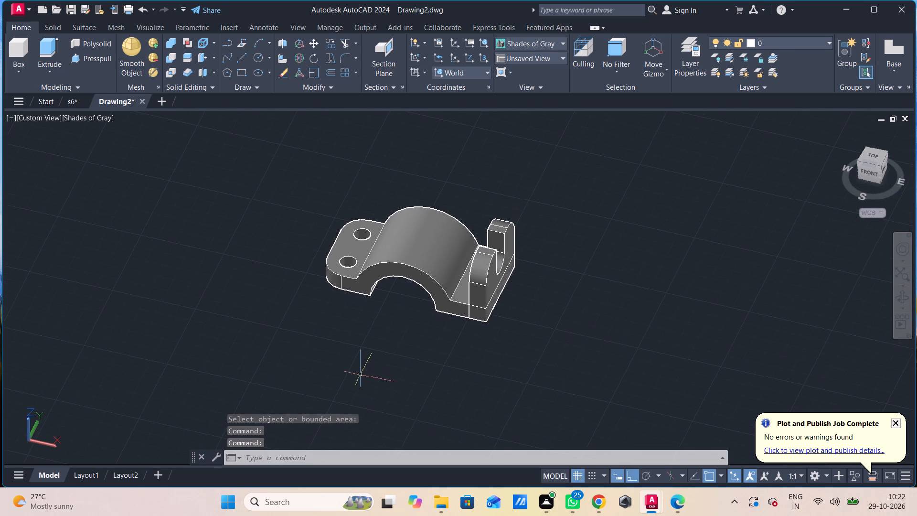
scroll(362, 355, "up", 2, "shift")
middle_click_drag(363, 347, 325, 470)
middle_click_drag(330, 435, 332, 395, "shift")
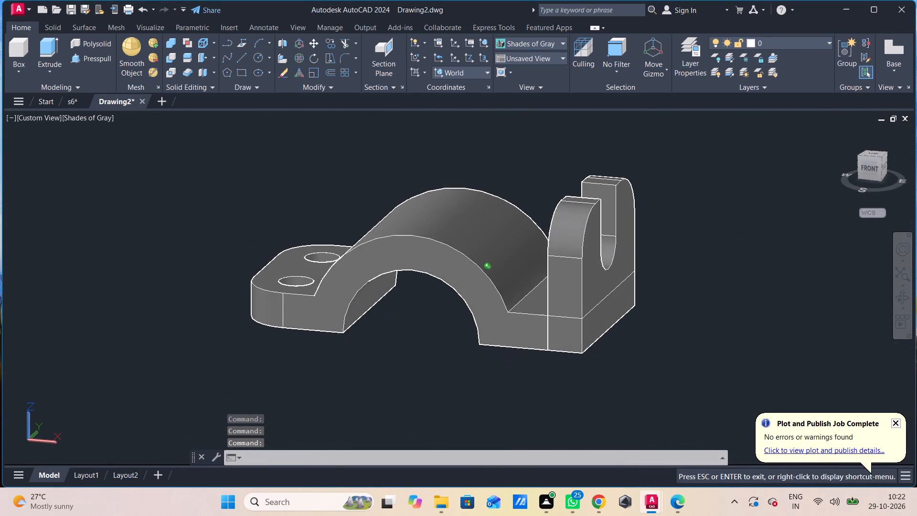
middle_click_drag(332, 395, 335, 394, "shift")
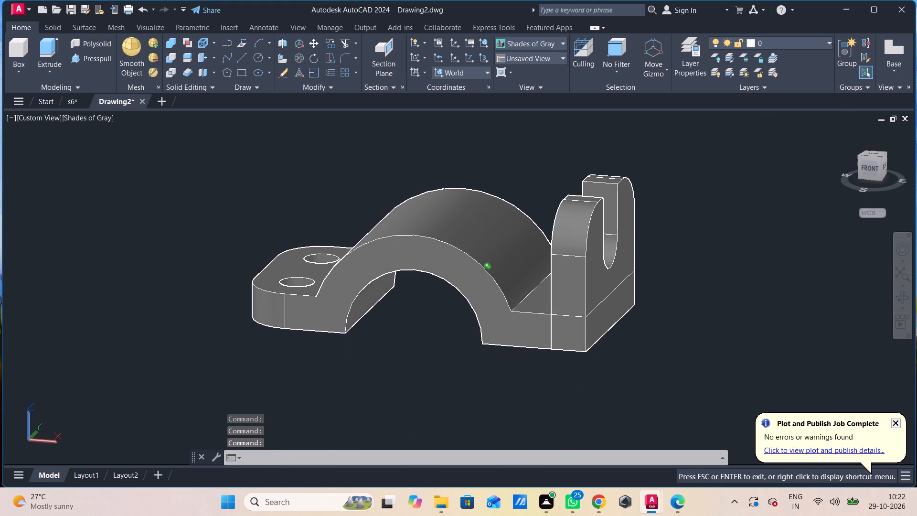
middle_click_drag(335, 394, 340, 403, "shift")
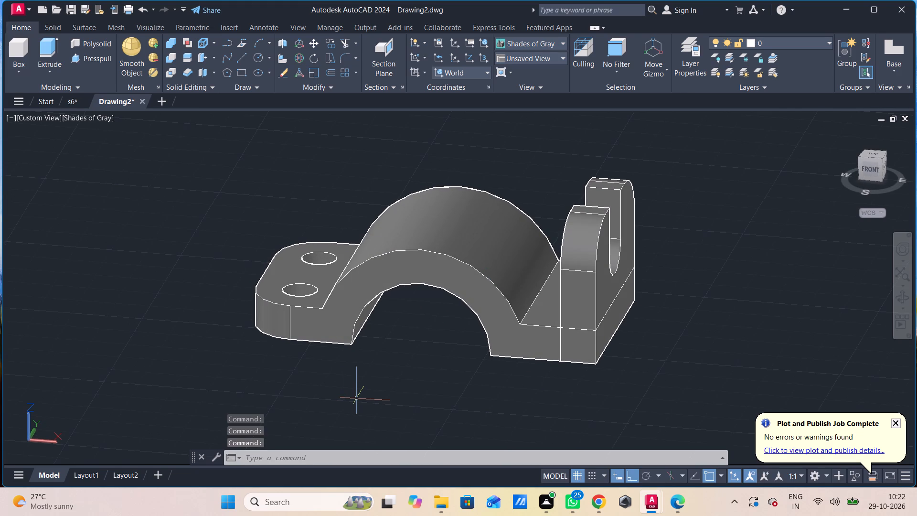
Union the half-ring bracket and the attached notched plate into a single solid.
type("uo")
key("BackSpace")
key("BackSpace")
type("ni")
key("space")
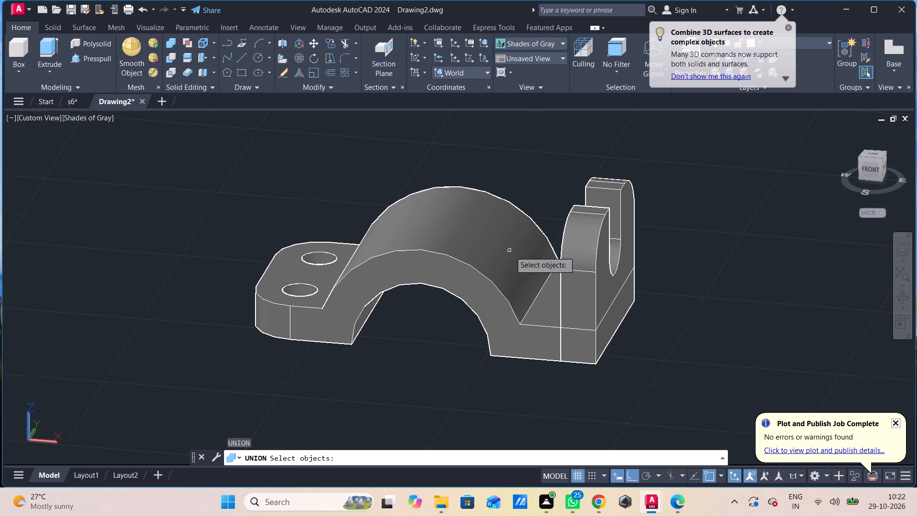
left_click(682, 125)
left_click(248, 436)
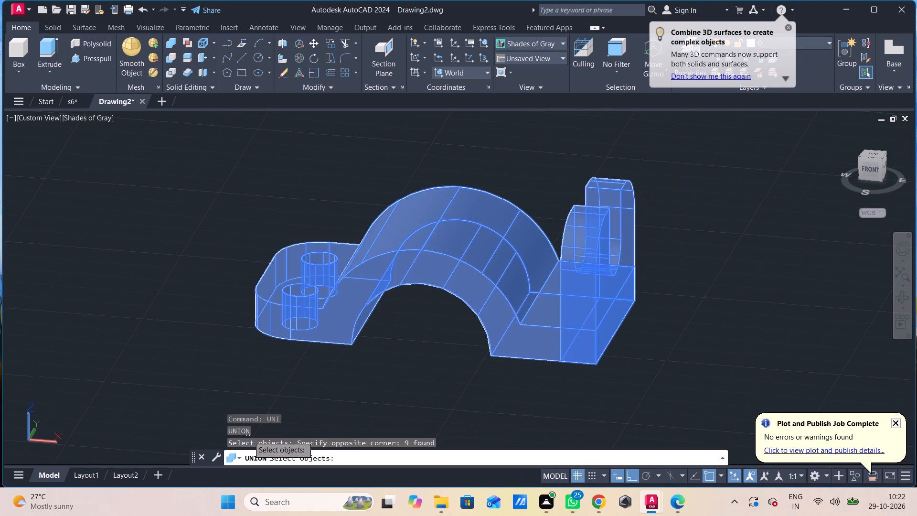
key("space")
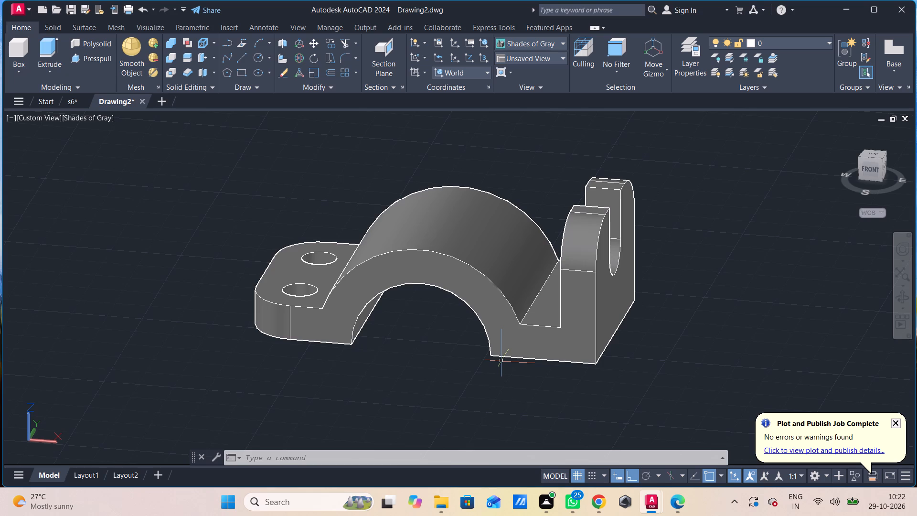
Save the drawing in the CAD folder under the file name s7.
key("ctrl+s")
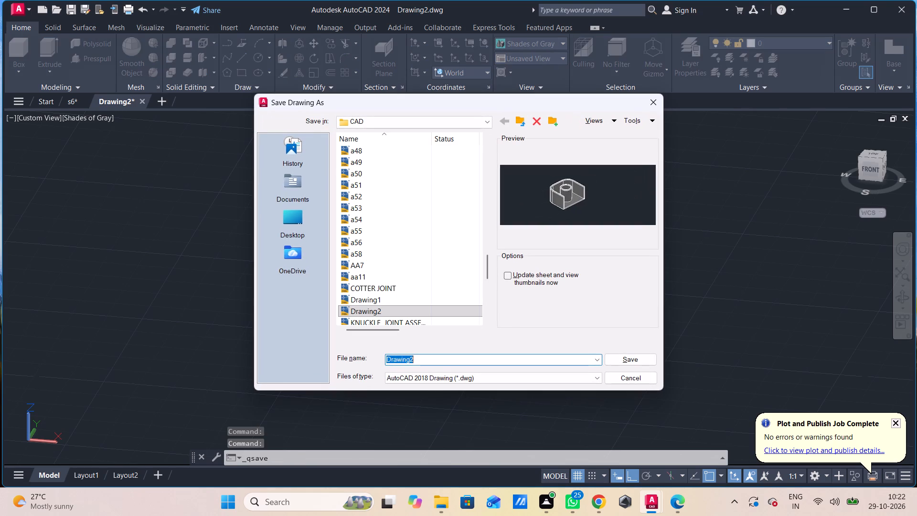
key("s")
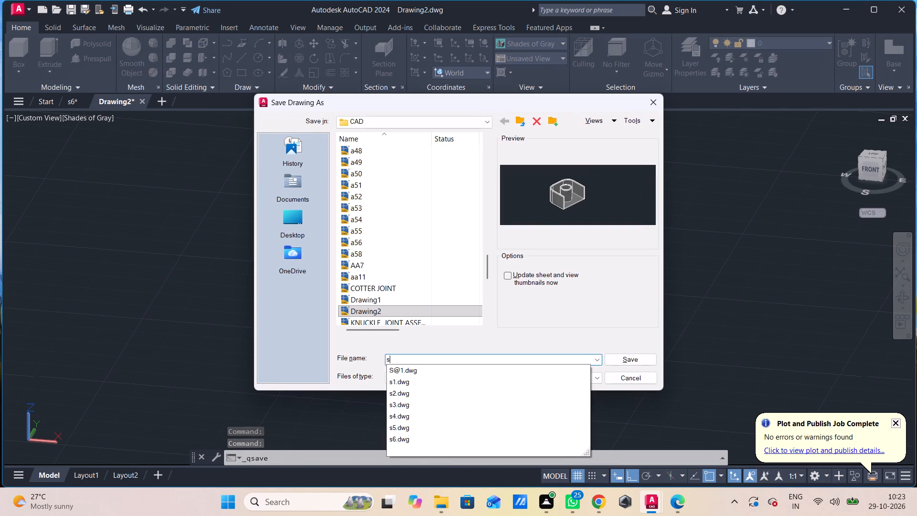
key("7")
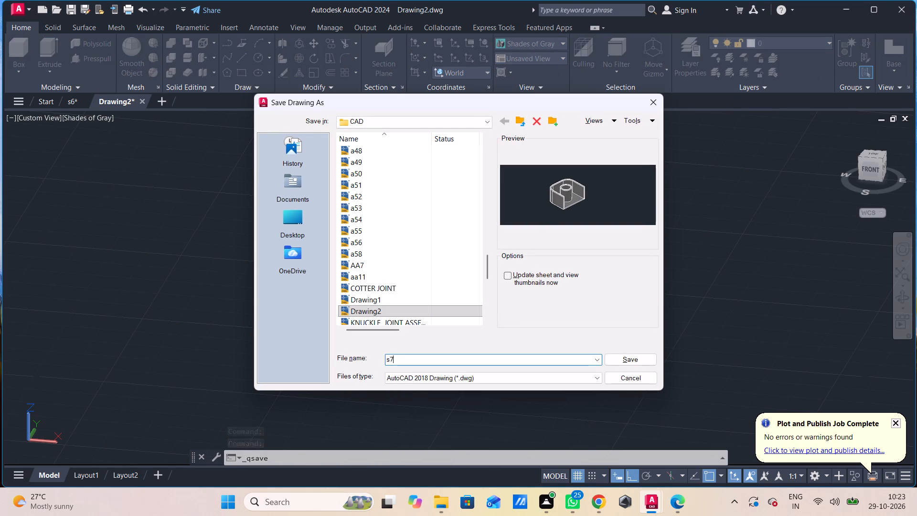
key("BackSpace")
key("8")
key("BackSpace")
key("7")
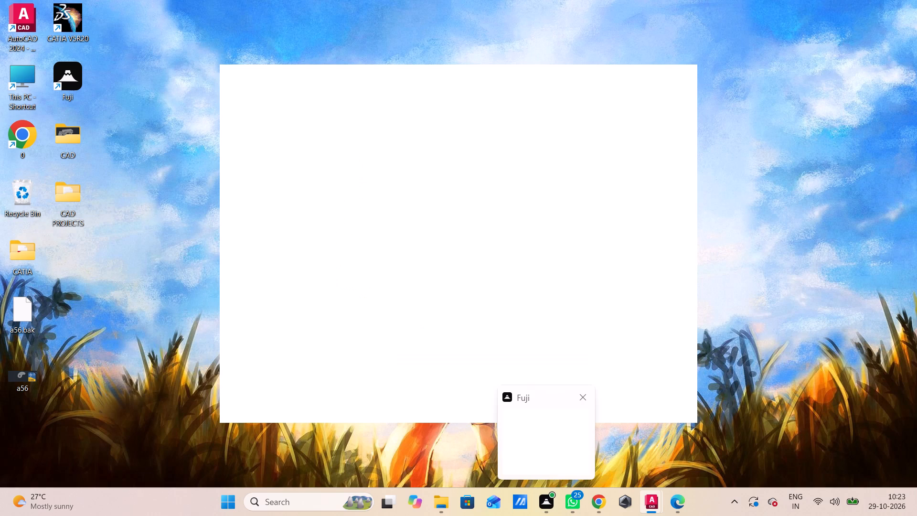
left_click_drag(548, 509, 554, 509)
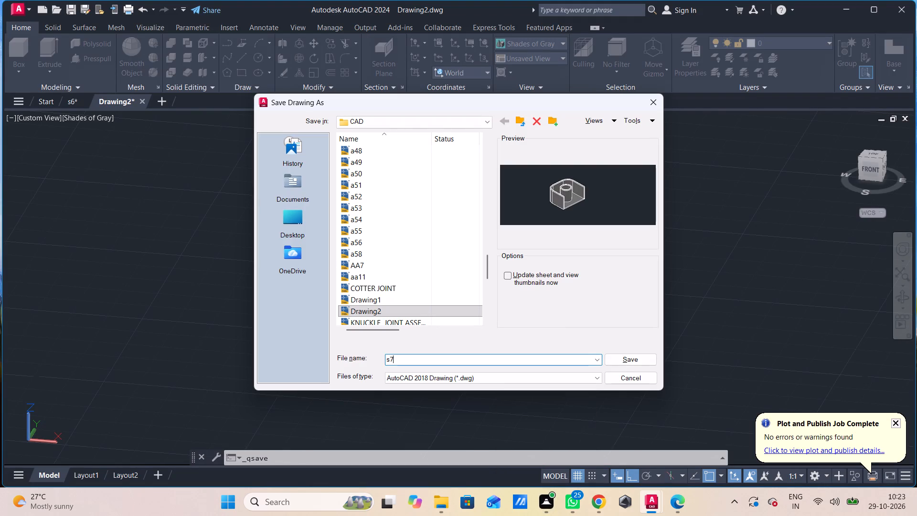
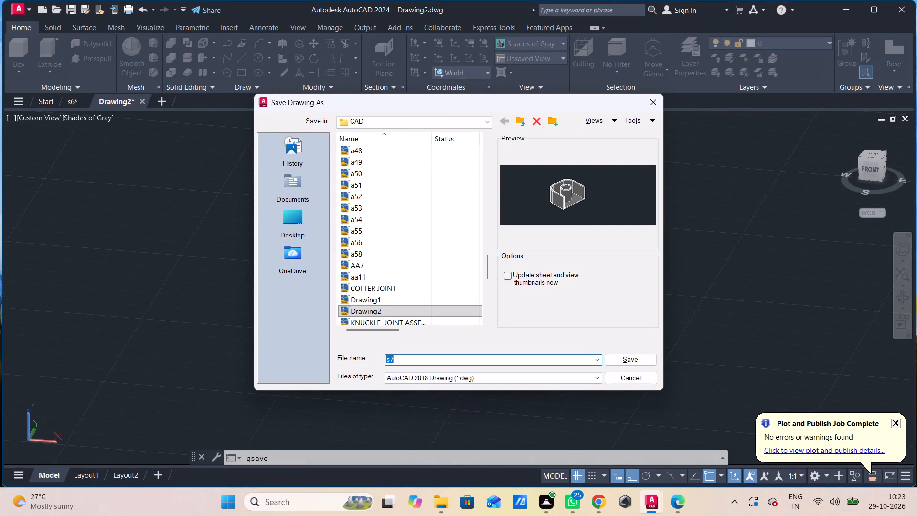
Save the drawing in the CAD folder as s7.
key("Return")
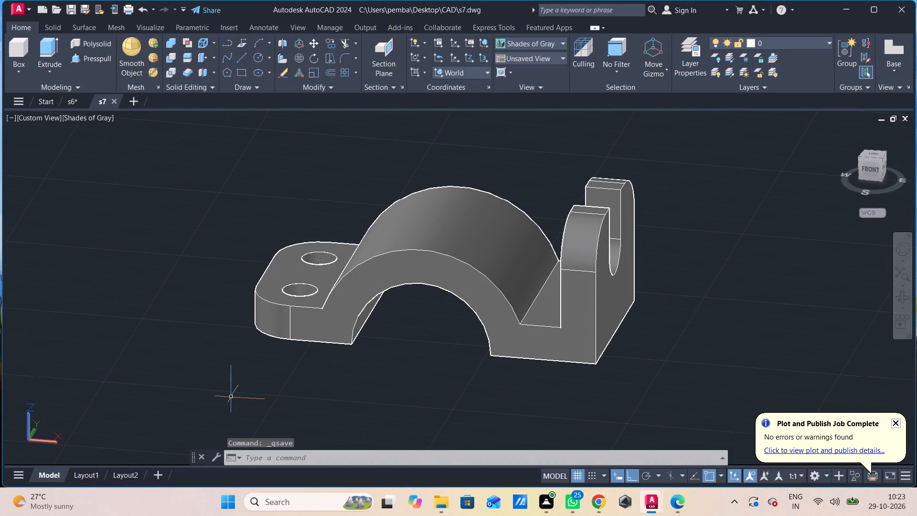
Plot a centred window around the whole bracket with AutoCAD PDF (High Quality Print).pc3, previewing the sheet before output.
key("ctrl+p")
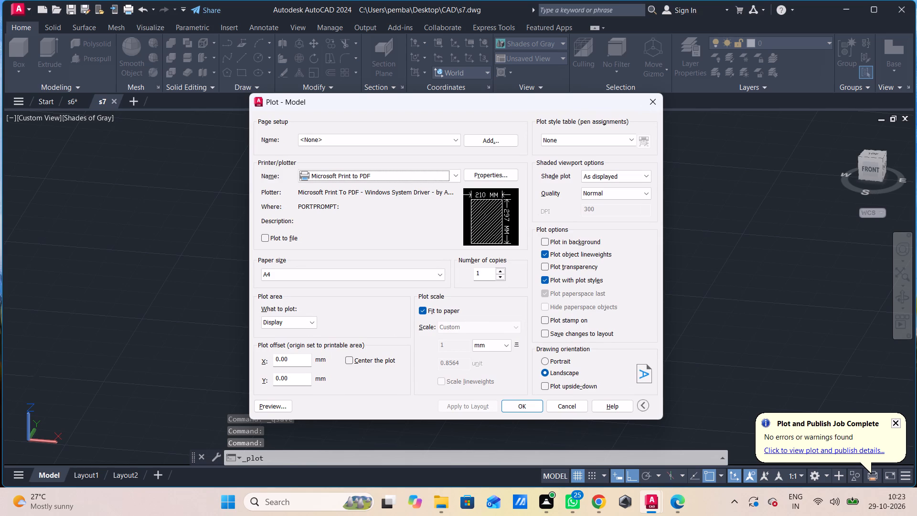
left_click(330, 176)
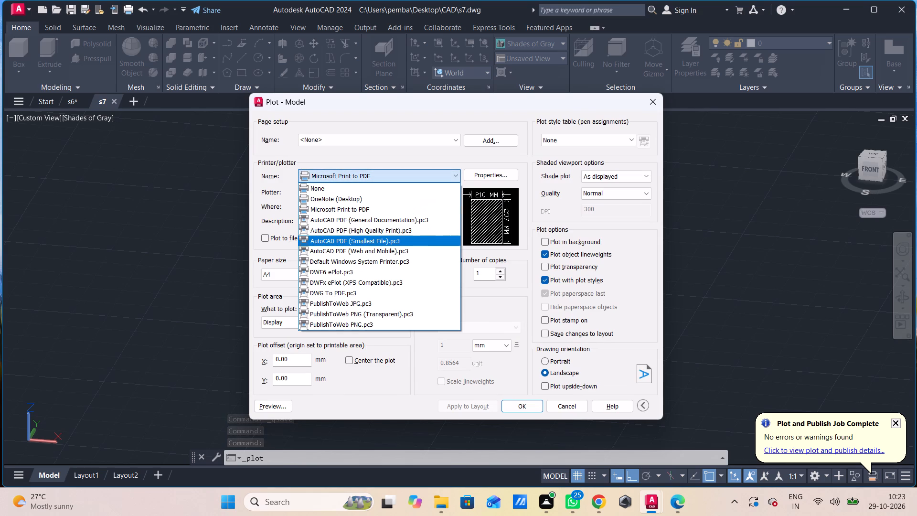
left_click(348, 233)
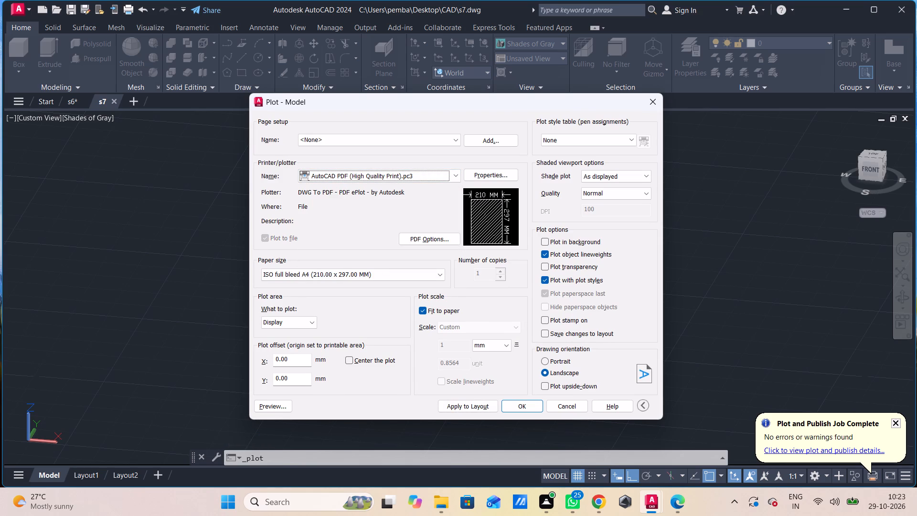
left_click(367, 358)
left_click(295, 326)
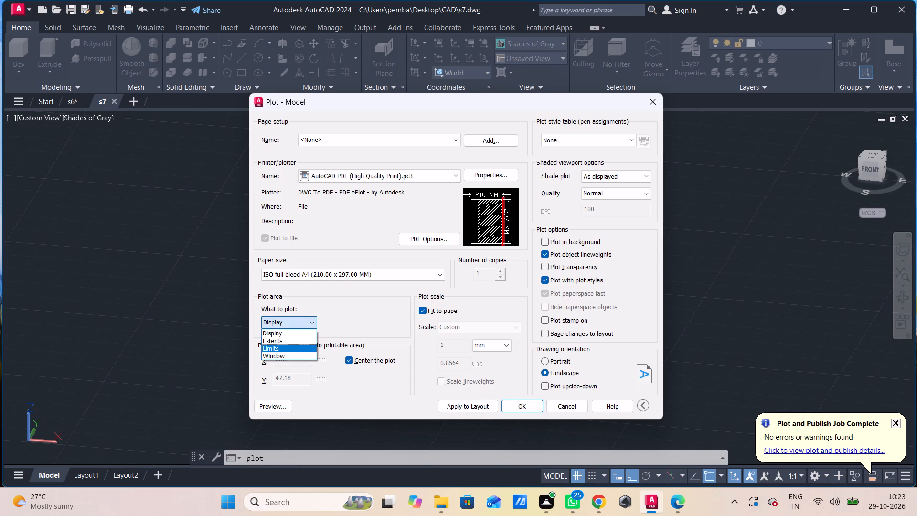
left_click(284, 353)
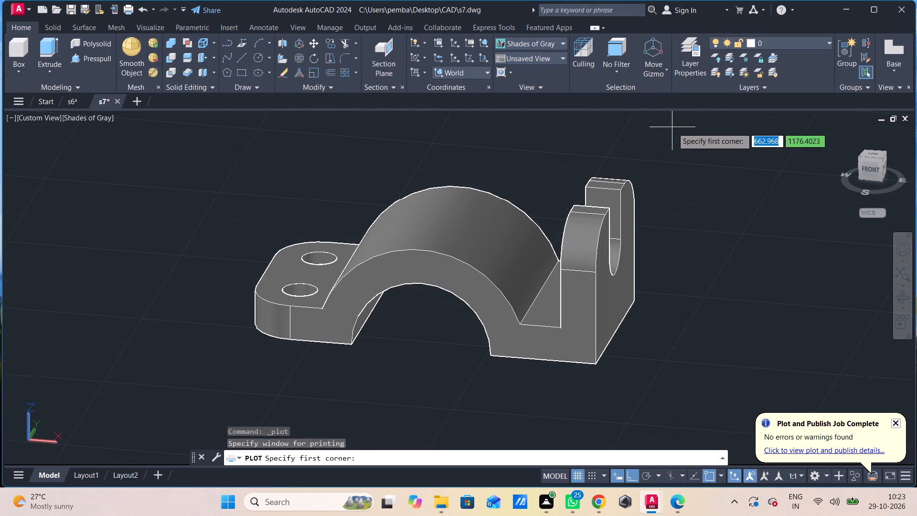
left_click_drag(703, 129, 707, 130)
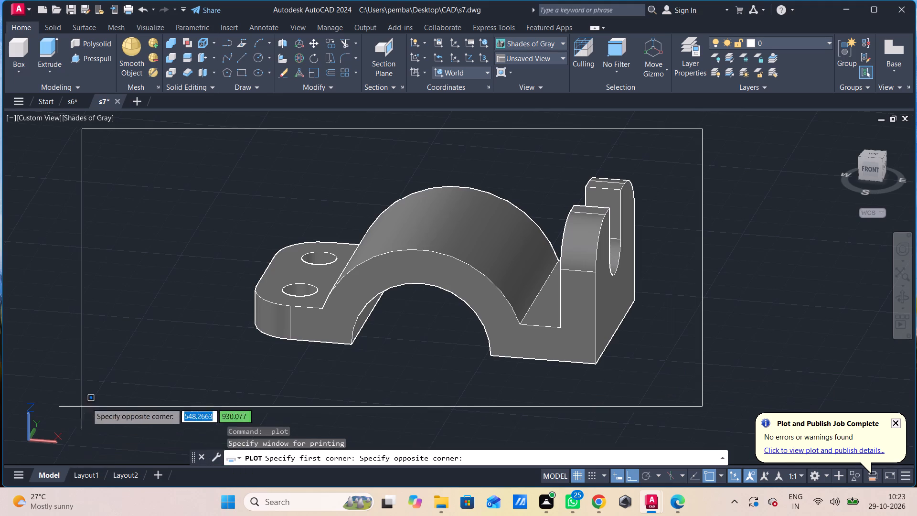
left_click(193, 426)
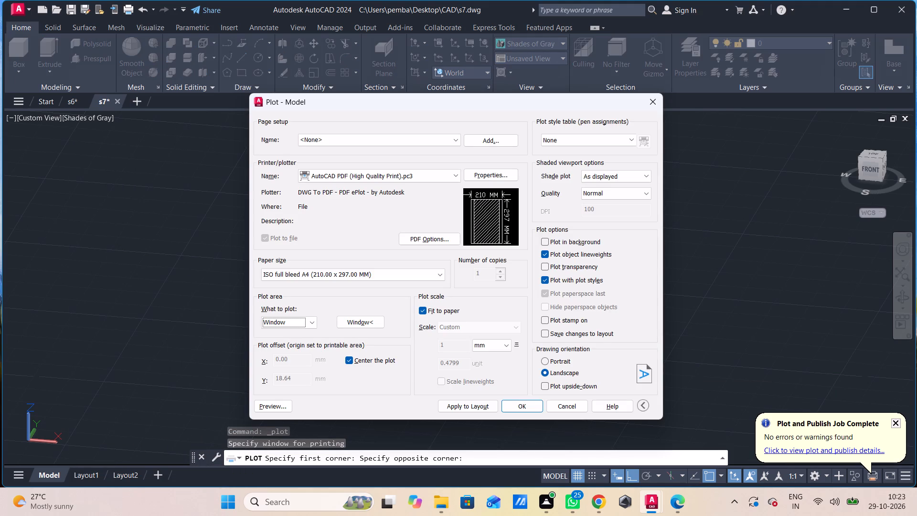
left_click(274, 410)
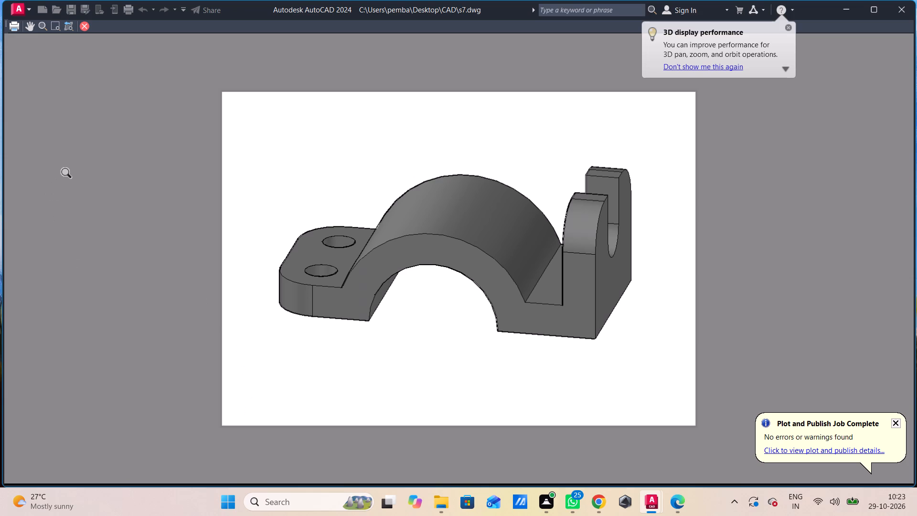
left_click(11, 31)
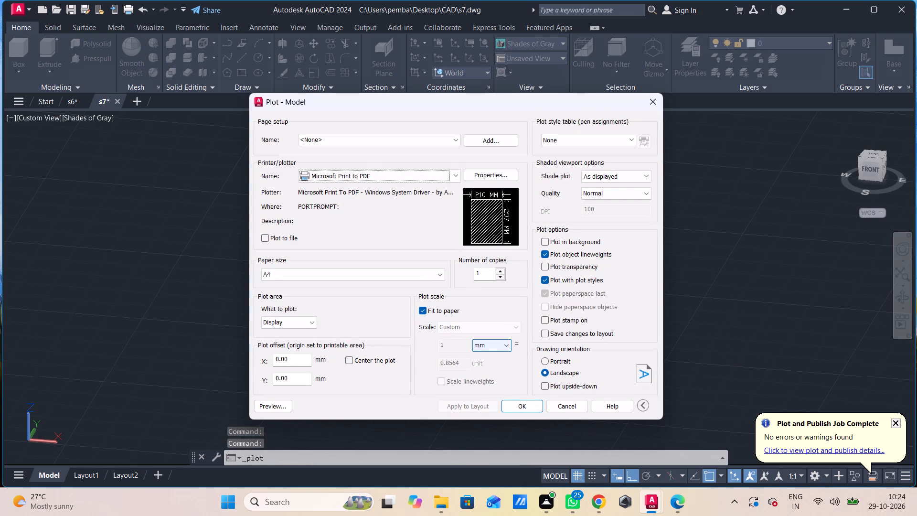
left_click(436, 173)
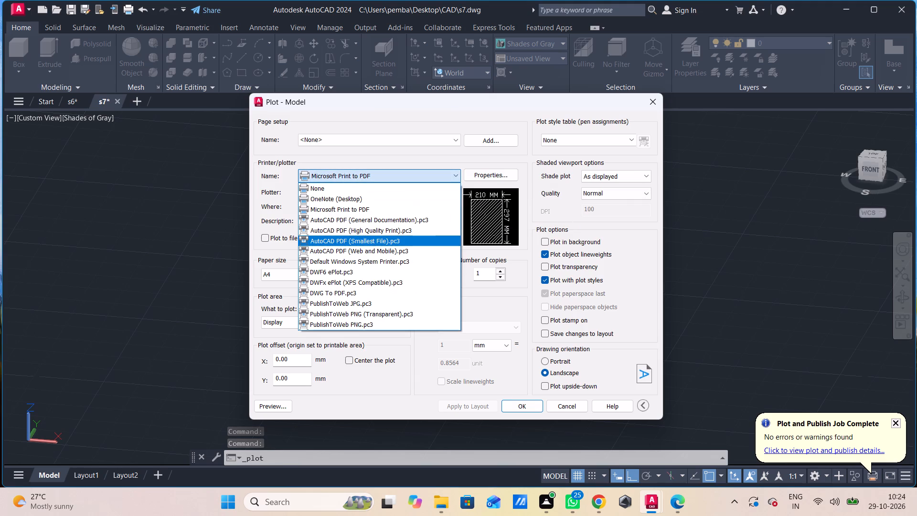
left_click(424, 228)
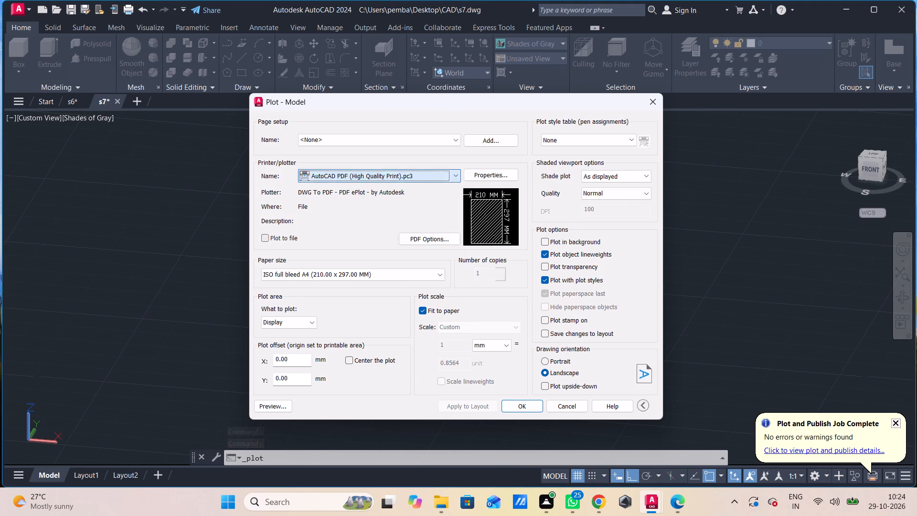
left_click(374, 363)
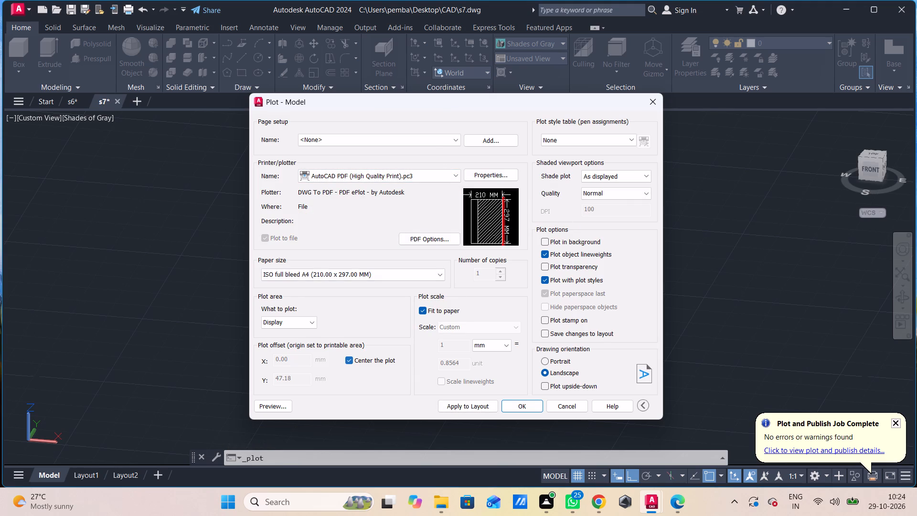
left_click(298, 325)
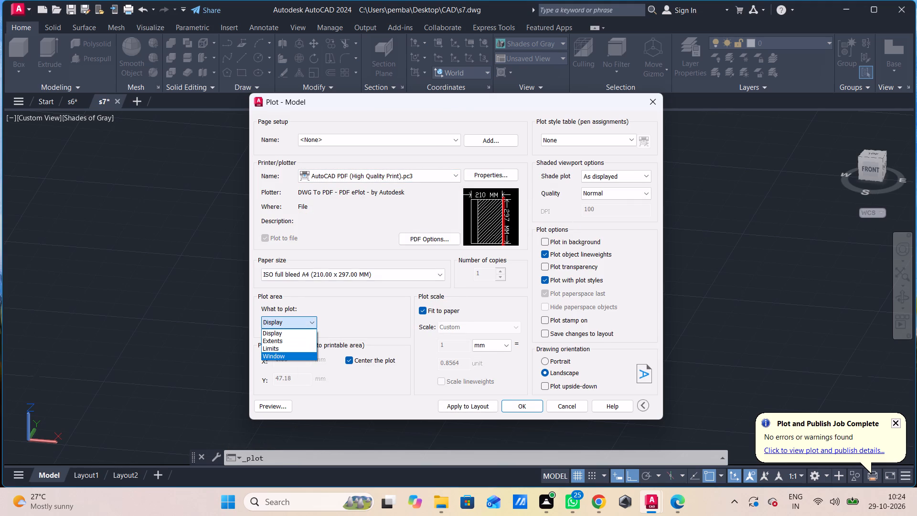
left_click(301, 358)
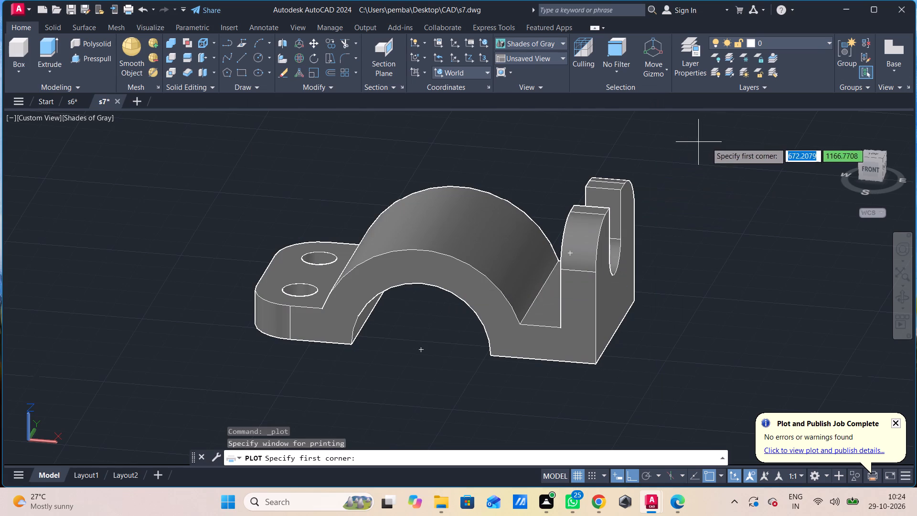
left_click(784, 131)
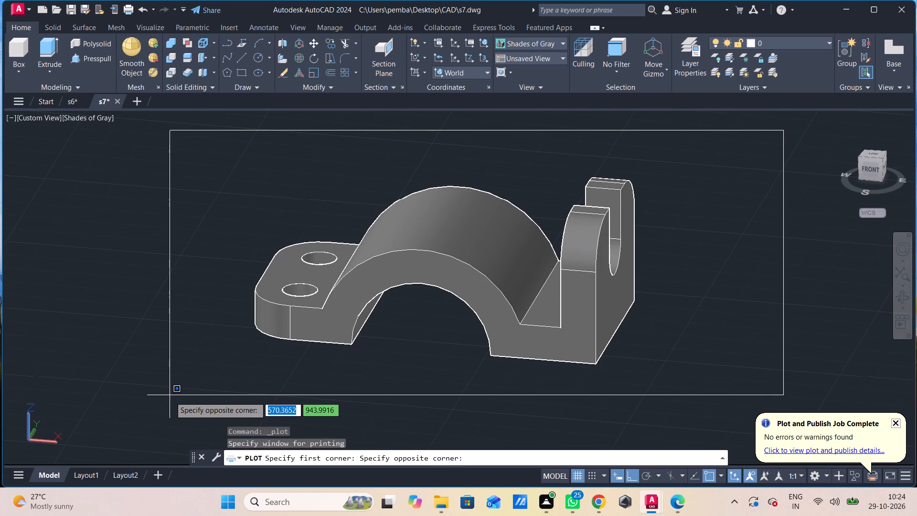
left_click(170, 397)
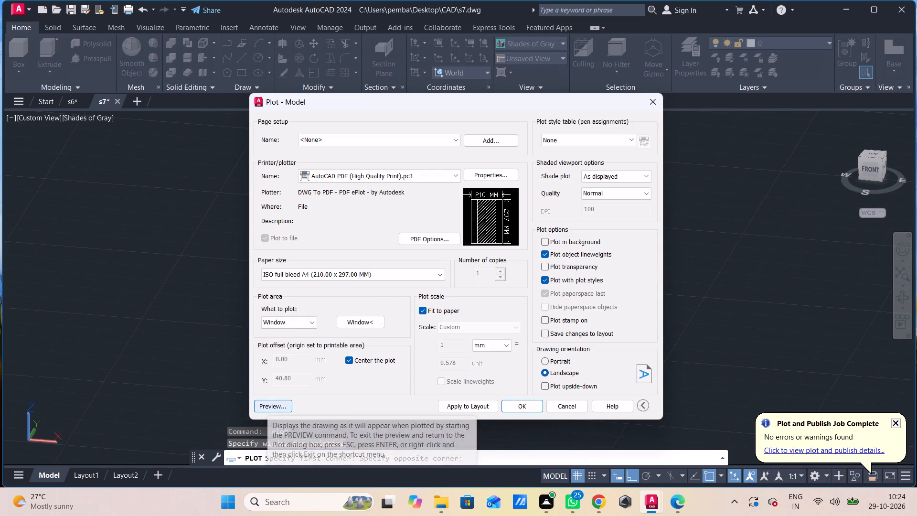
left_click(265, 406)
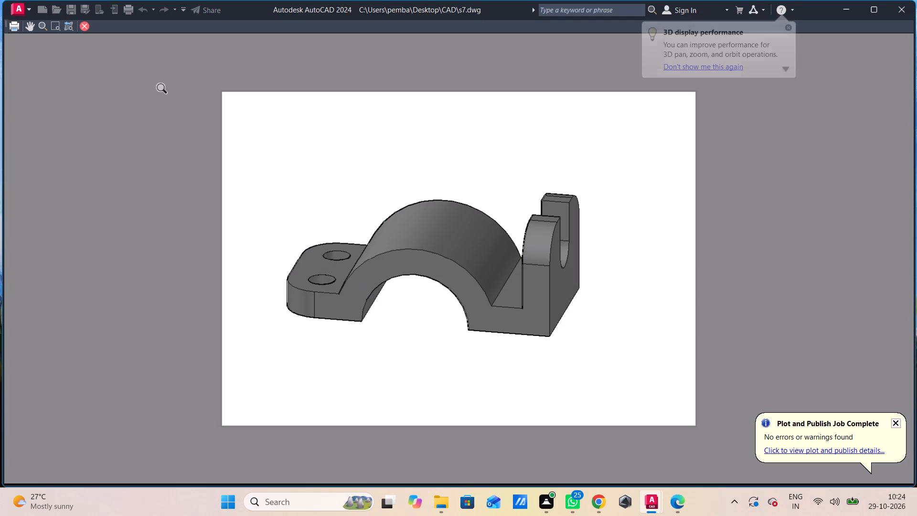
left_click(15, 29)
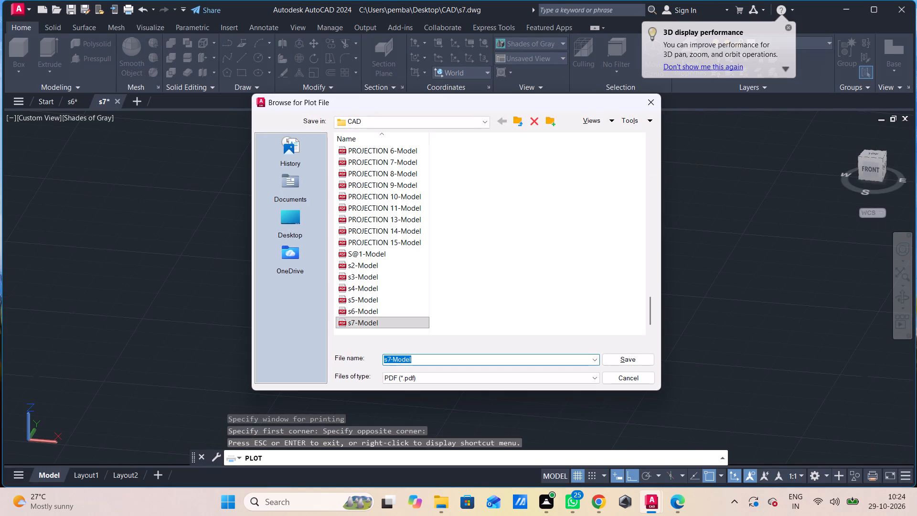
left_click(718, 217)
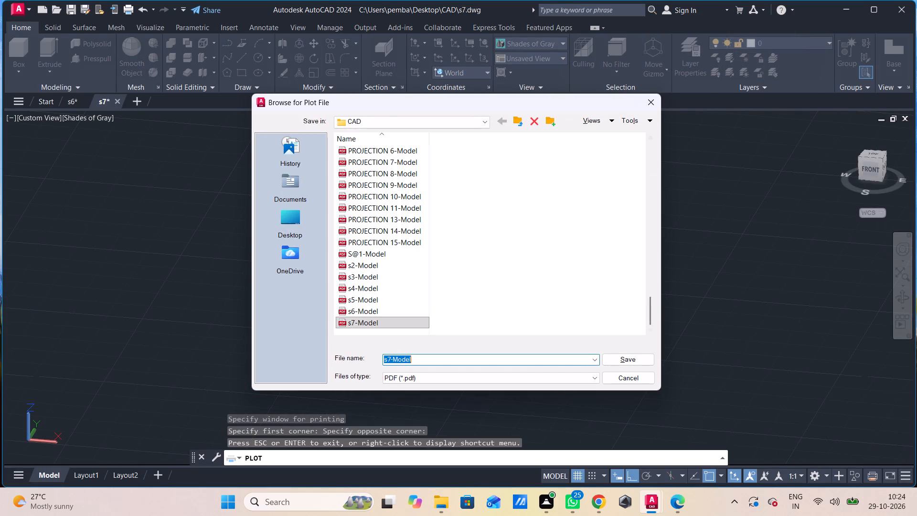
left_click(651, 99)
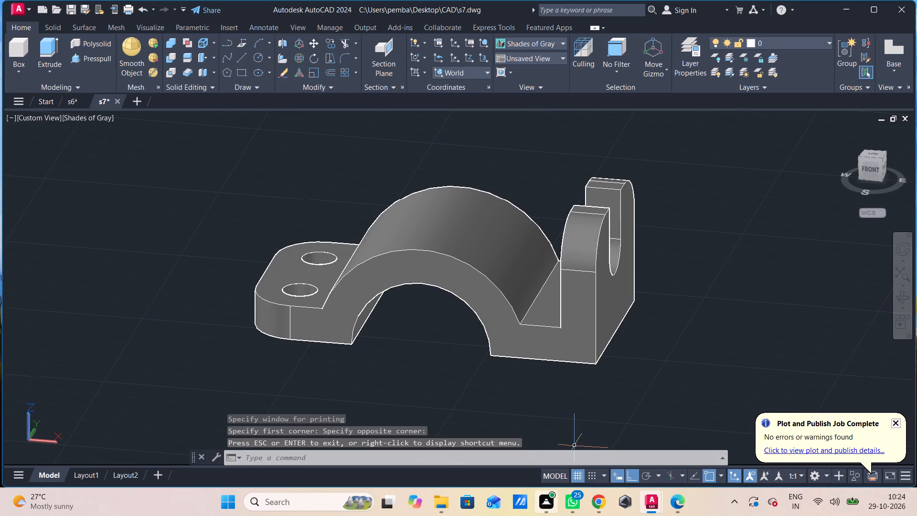